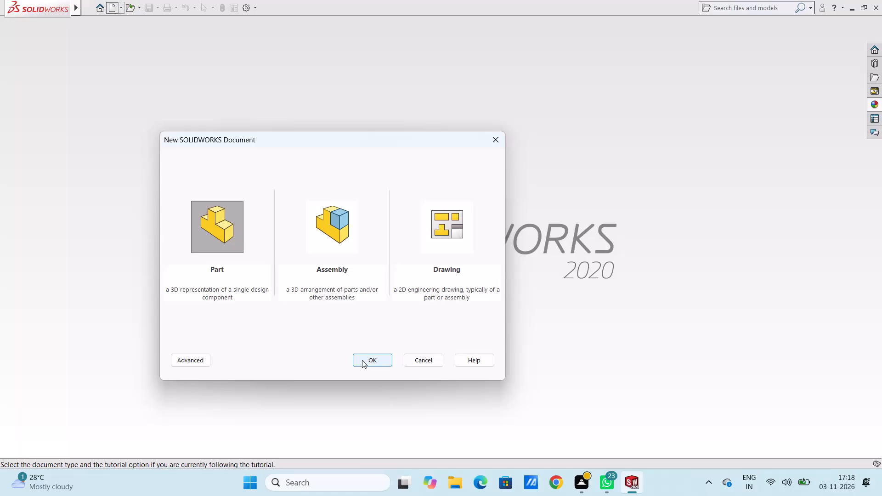
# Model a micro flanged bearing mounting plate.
# Create a new part document.
pyautogui.click(362, 360)
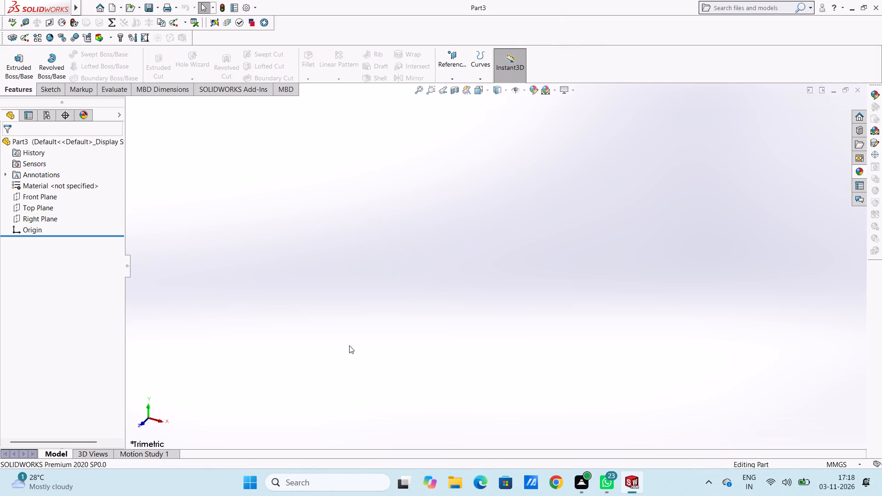
# Start a new sketch on the Top Plane.
pyautogui.click(45, 207)
pyautogui.click(49, 194)
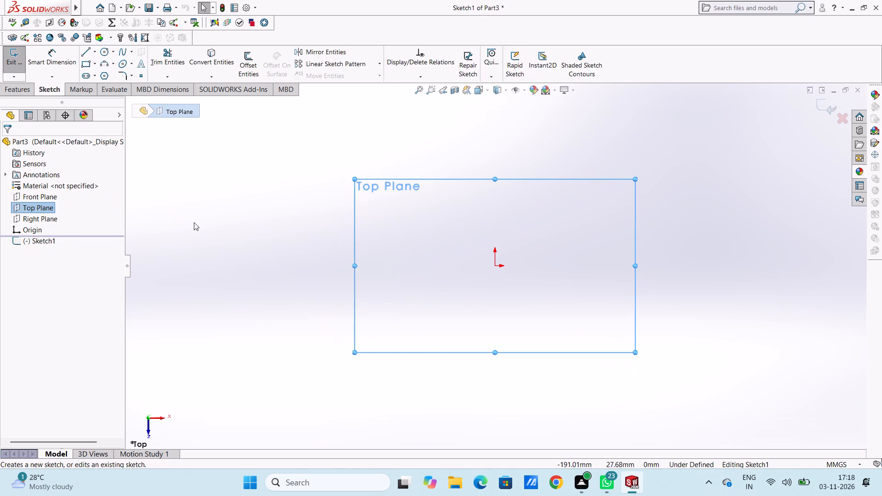
pyautogui.click(199, 230)
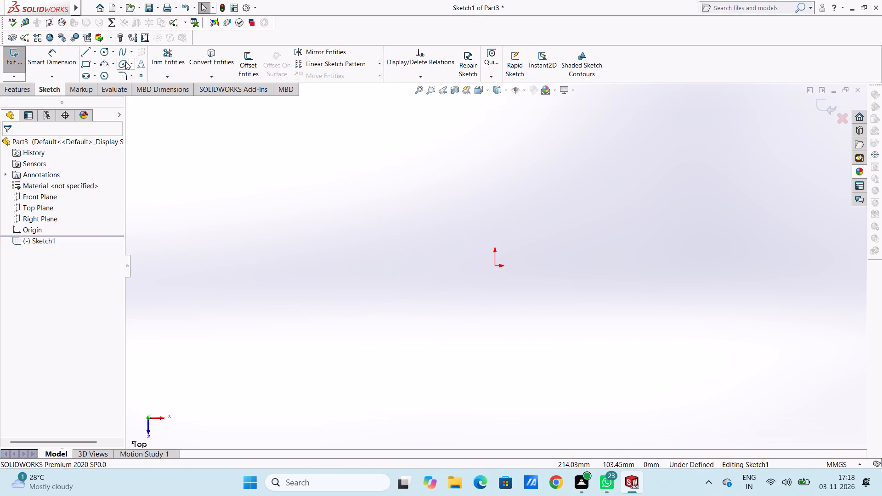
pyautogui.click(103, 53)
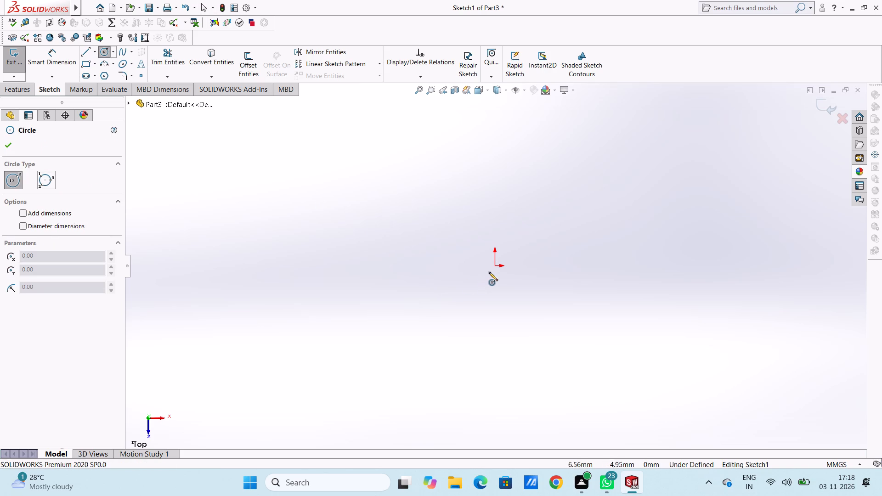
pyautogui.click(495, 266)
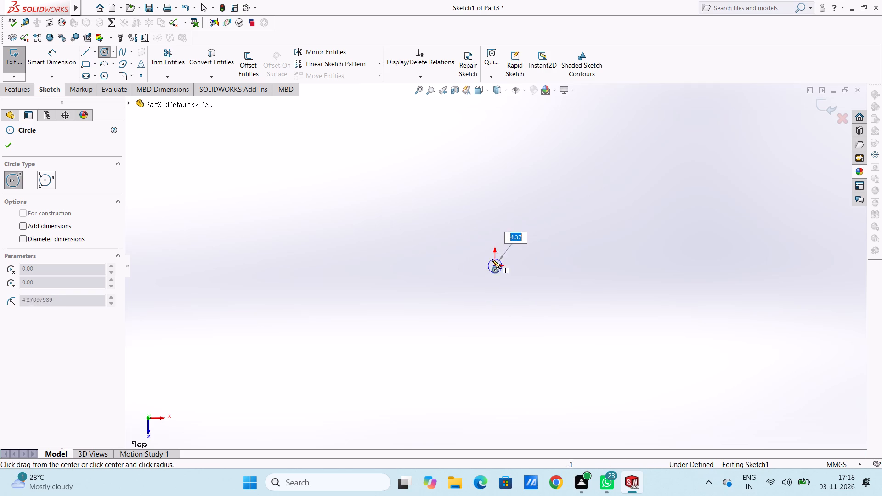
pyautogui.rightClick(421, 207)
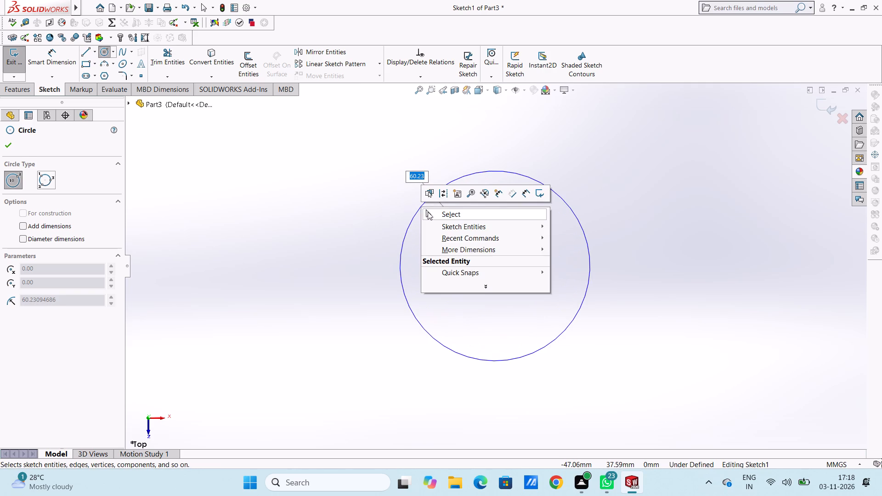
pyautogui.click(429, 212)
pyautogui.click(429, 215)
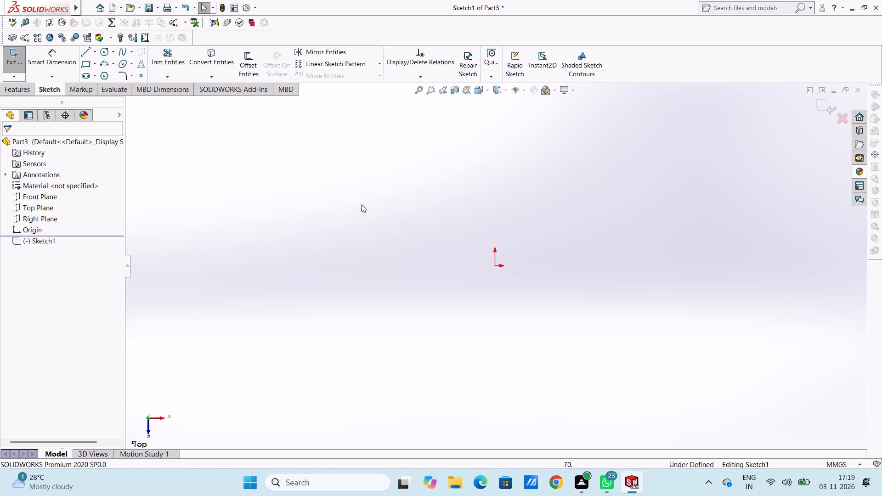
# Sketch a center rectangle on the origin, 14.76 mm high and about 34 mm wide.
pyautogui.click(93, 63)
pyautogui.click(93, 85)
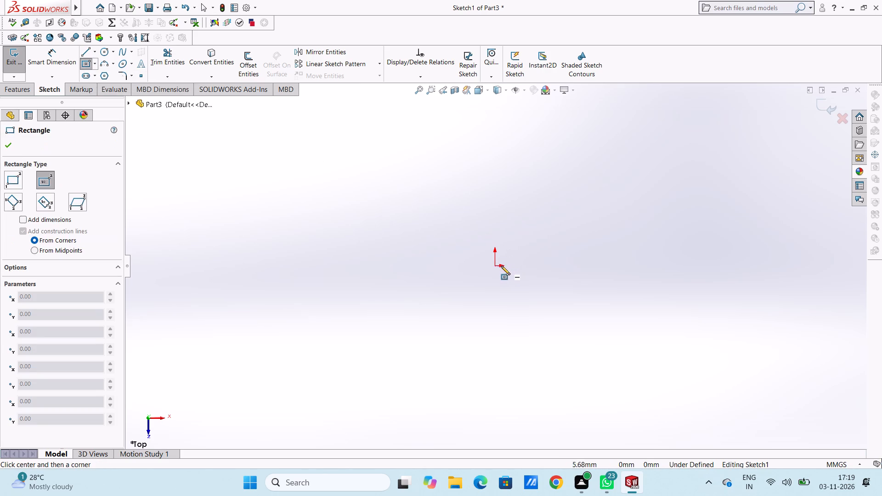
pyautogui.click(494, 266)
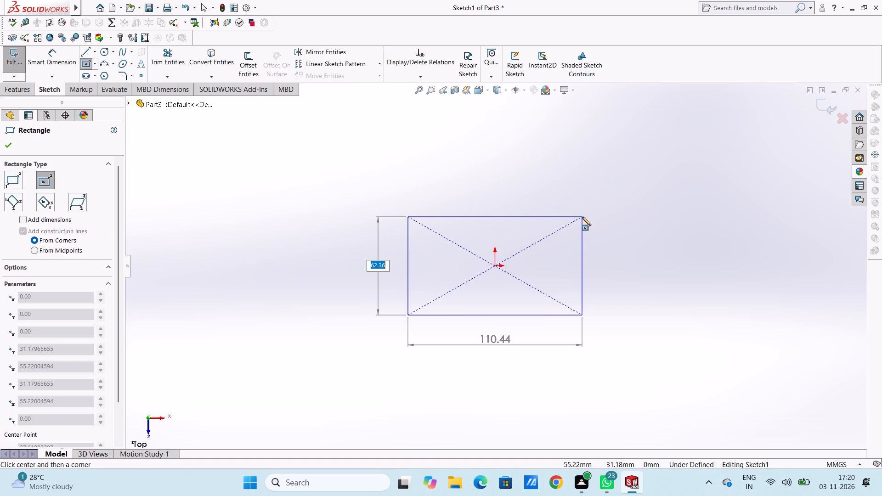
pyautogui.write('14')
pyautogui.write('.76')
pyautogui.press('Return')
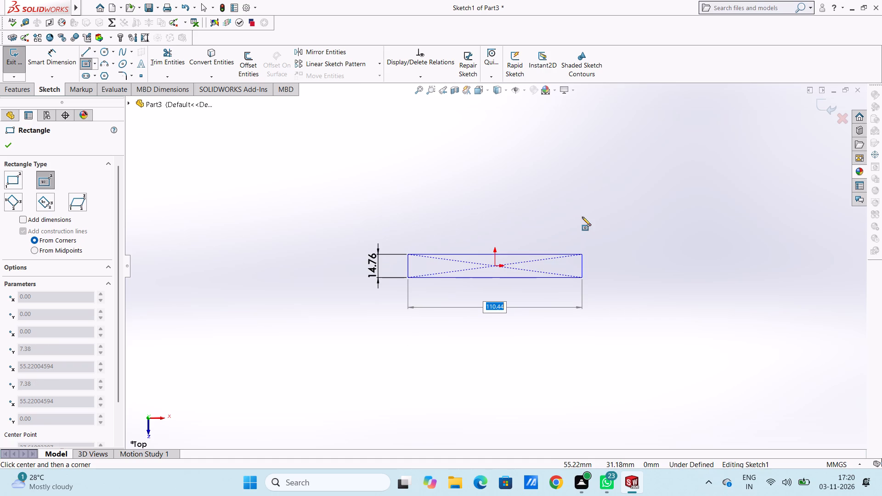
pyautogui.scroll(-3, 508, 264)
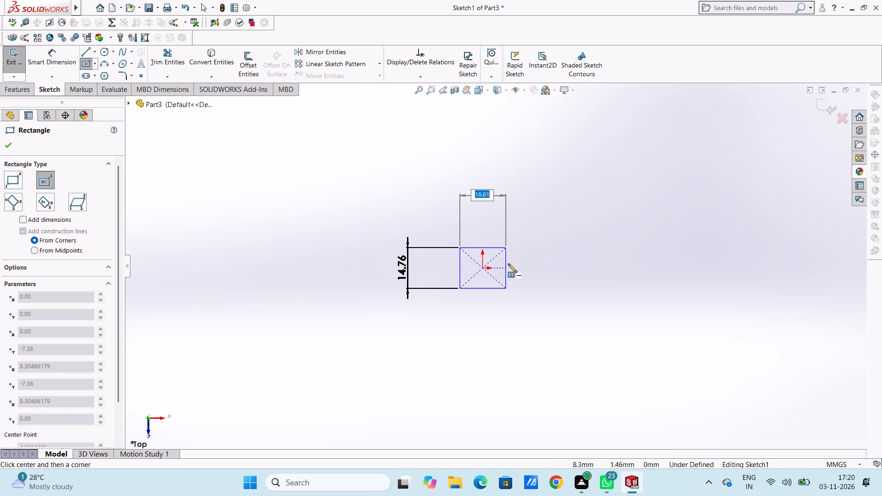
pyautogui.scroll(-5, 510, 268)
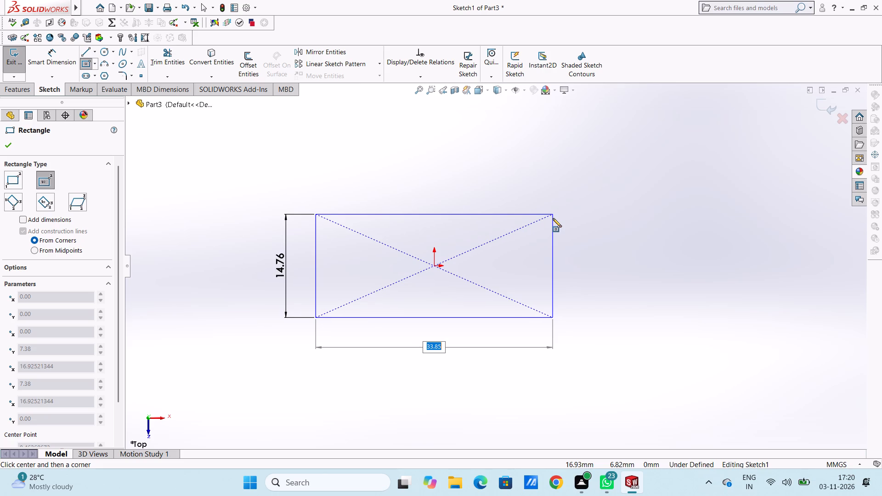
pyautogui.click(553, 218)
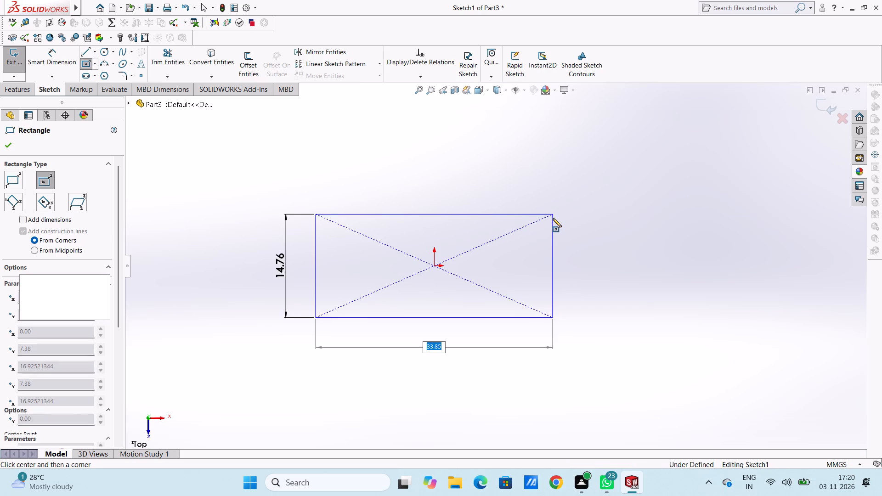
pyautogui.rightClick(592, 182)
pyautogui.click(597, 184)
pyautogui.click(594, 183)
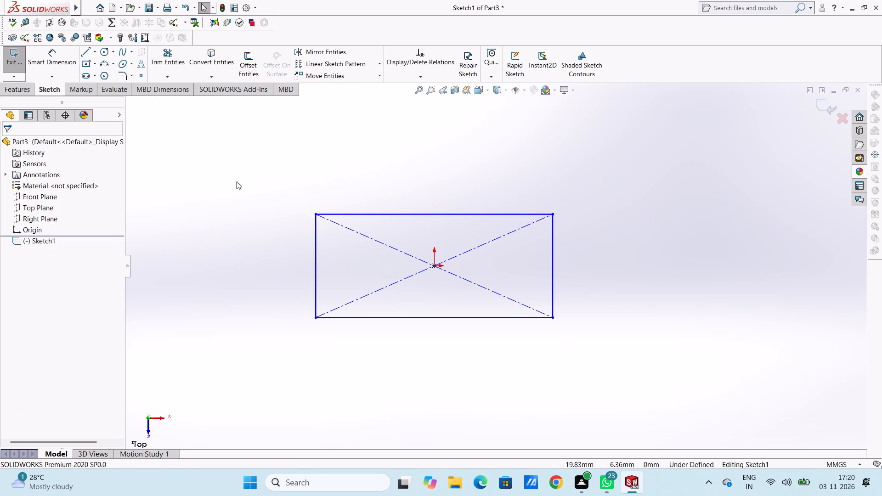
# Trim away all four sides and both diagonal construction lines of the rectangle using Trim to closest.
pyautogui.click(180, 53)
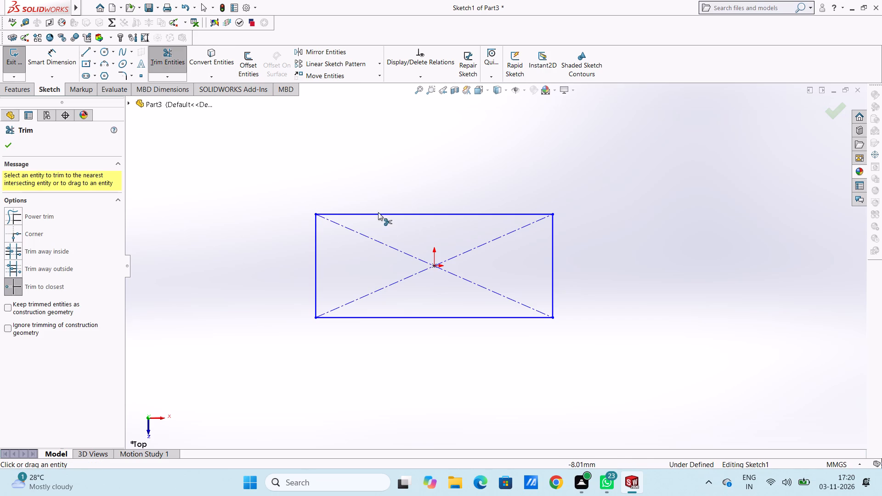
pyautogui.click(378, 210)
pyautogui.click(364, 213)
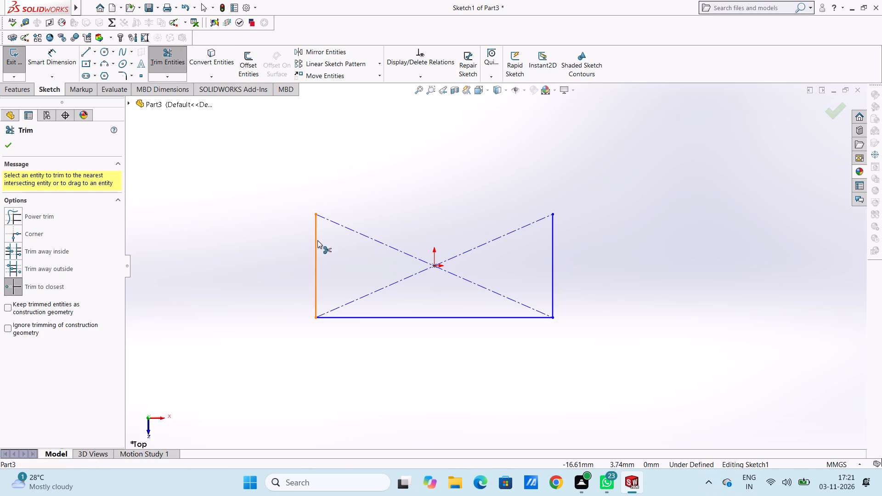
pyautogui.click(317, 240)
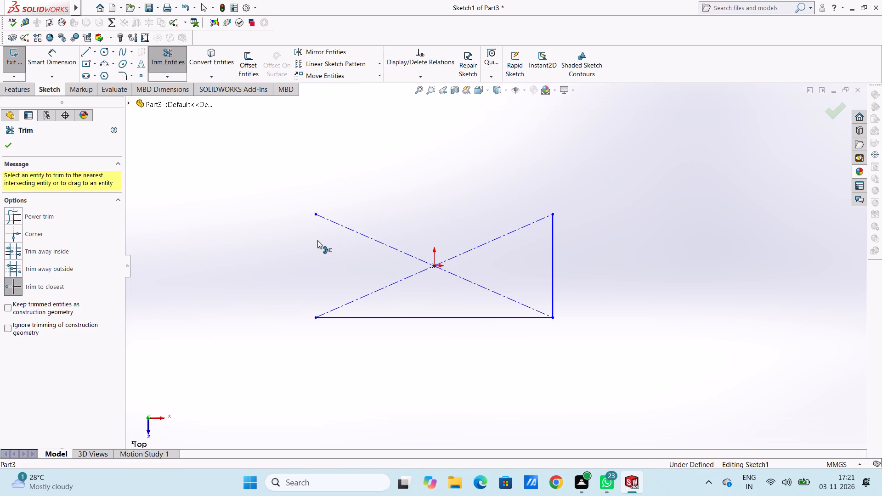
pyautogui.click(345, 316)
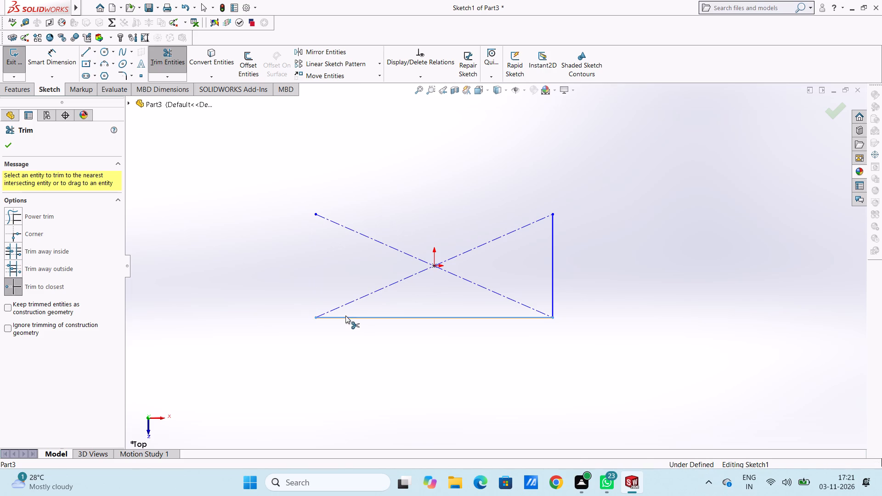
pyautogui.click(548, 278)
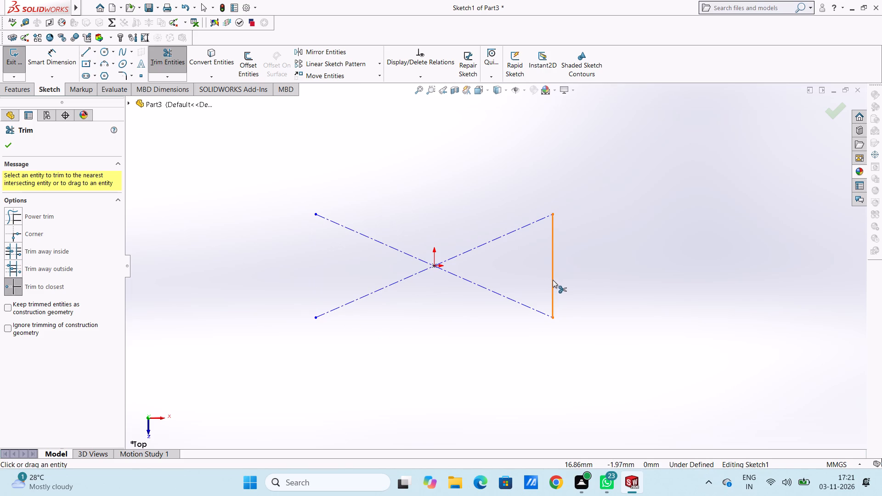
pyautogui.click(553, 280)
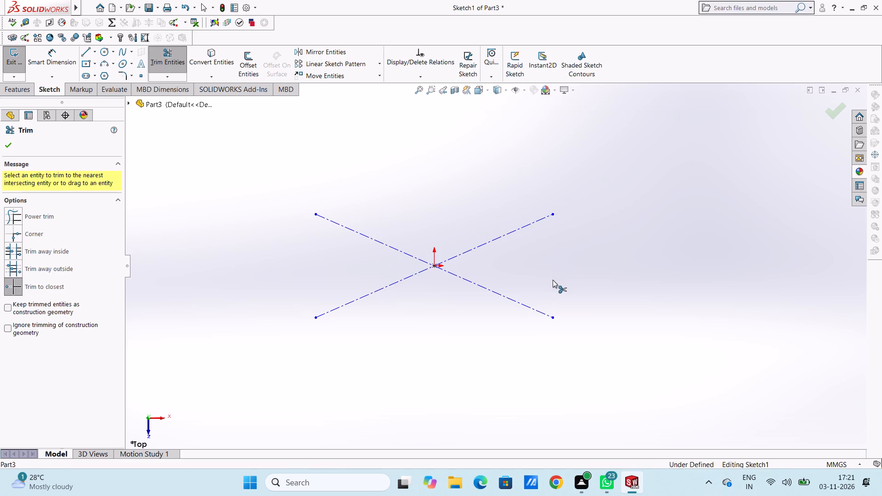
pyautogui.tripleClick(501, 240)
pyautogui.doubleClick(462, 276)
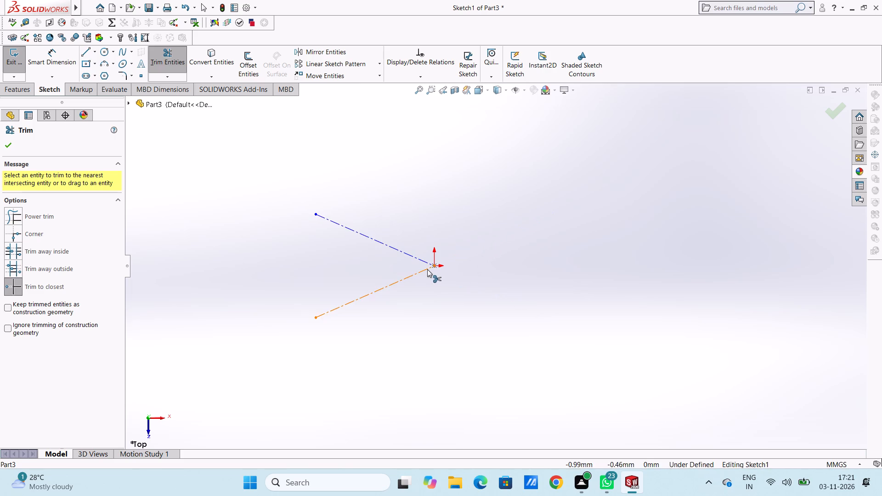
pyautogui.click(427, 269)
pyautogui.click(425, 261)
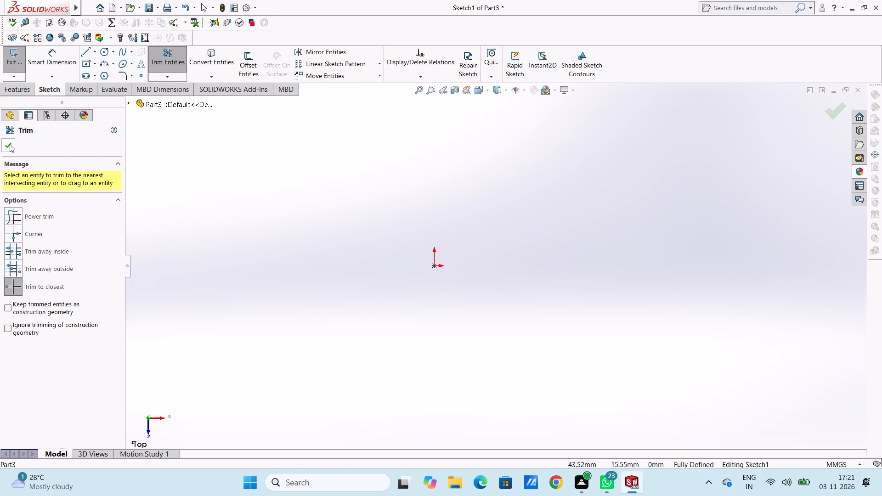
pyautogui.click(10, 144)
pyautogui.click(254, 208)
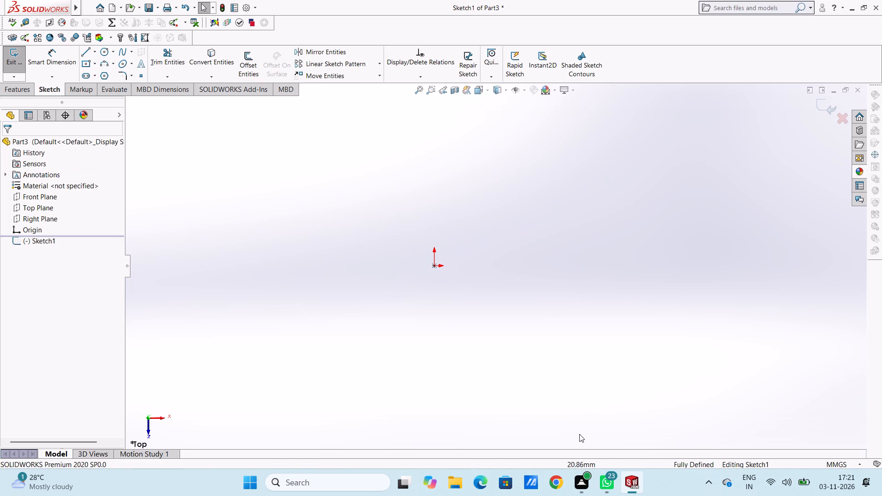
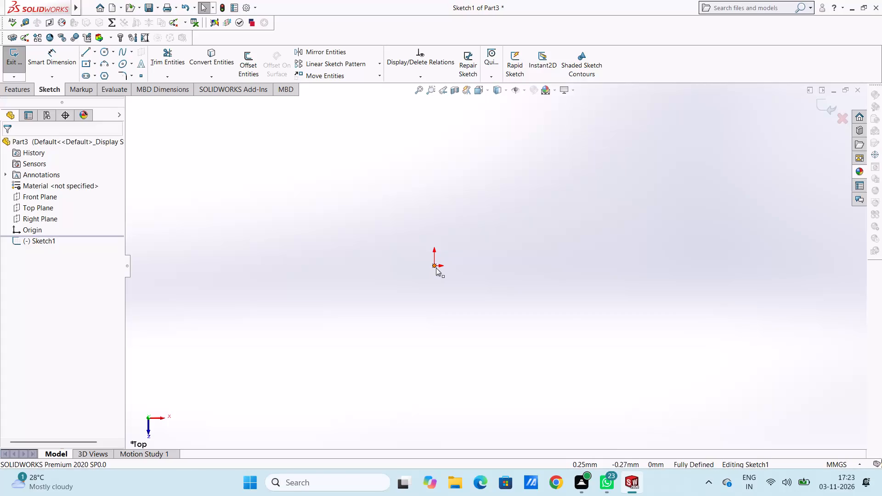
# Delete the leftover sketch point at the origin.
pyautogui.click(436, 268)
pyautogui.rightClick(553, 181)
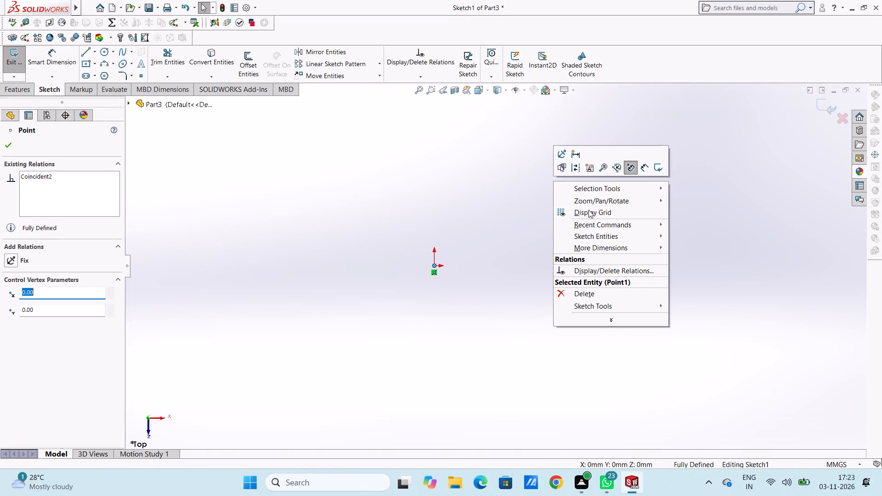
pyautogui.click(590, 293)
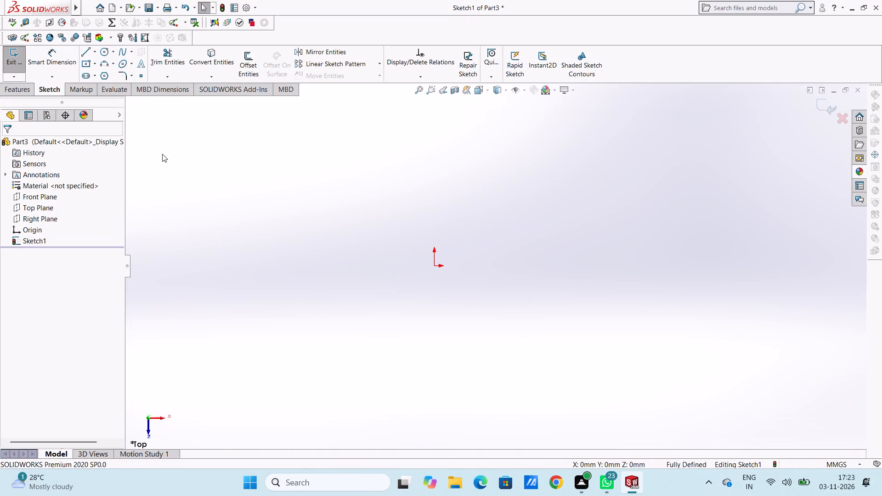
# Sketch a circle centred on the origin with a radius of about 6.58 mm.
pyautogui.click(106, 50)
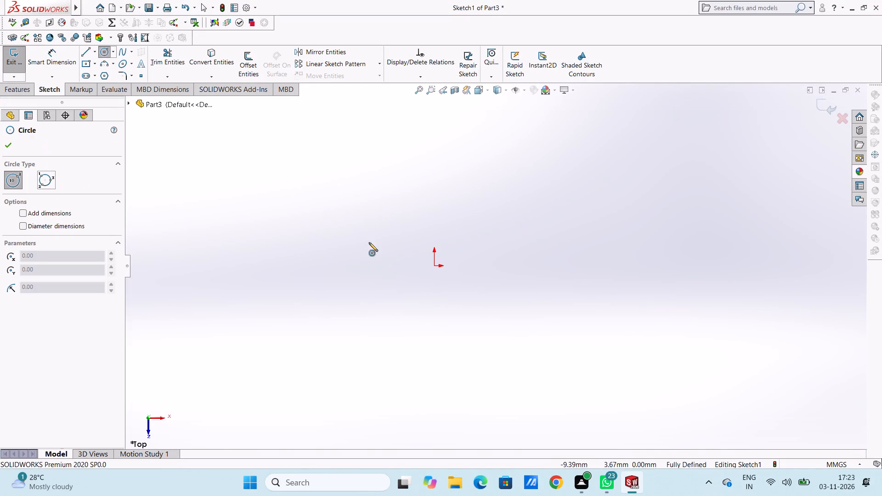
pyautogui.click(434, 267)
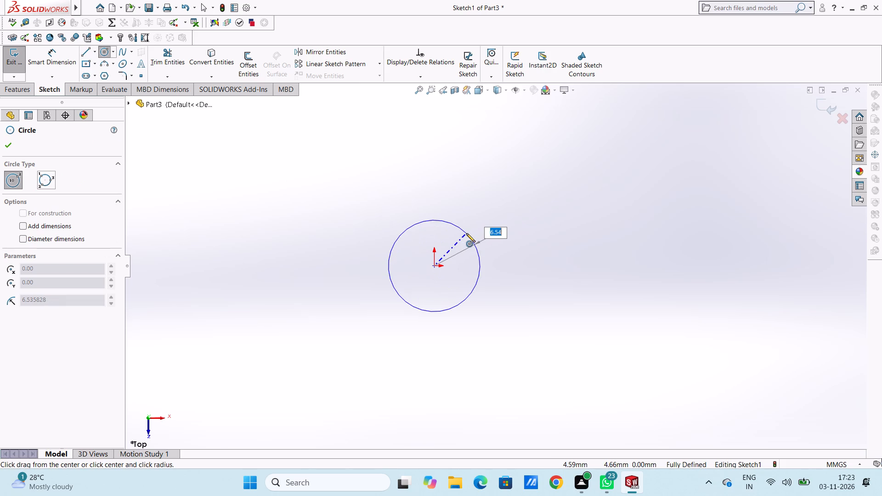
pyautogui.click(467, 233)
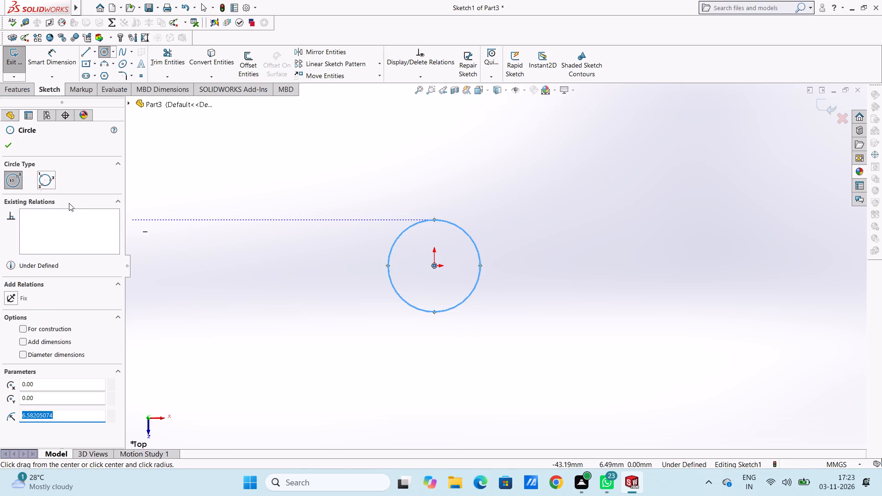
pyautogui.click(8, 140)
pyautogui.click(184, 207)
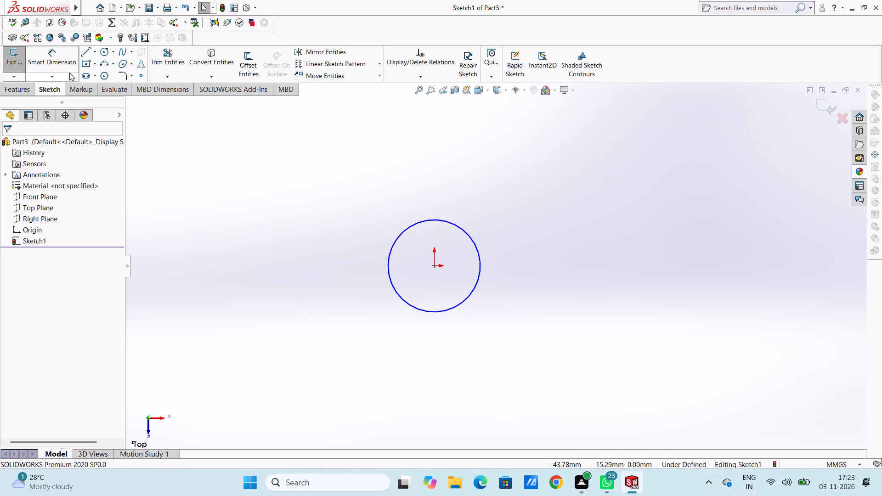
# Dimension the circle's diameter and set it to 14.76 mm.
pyautogui.click(61, 58)
pyautogui.click(394, 247)
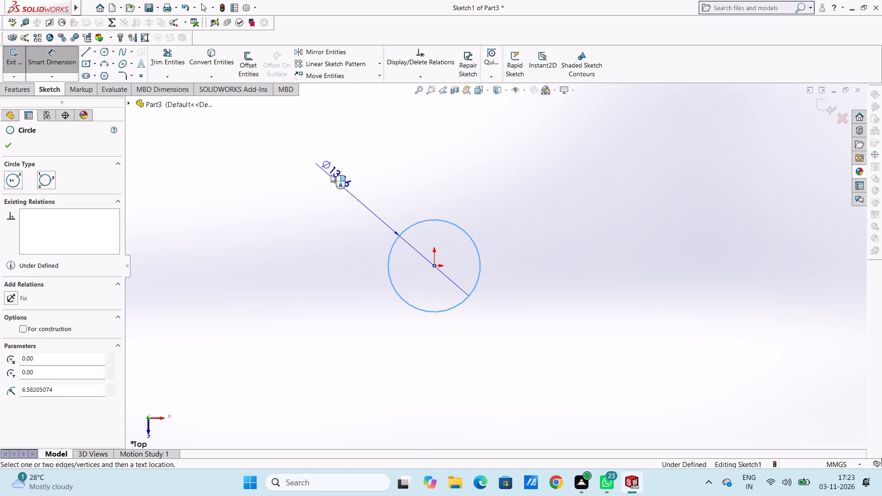
pyautogui.click(330, 173)
pyautogui.write('14')
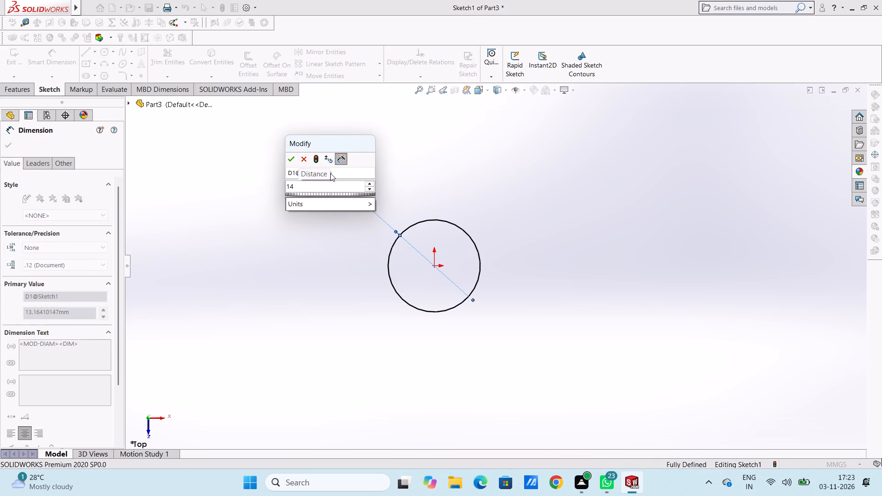
pyautogui.write('.76')
pyautogui.press('Return')
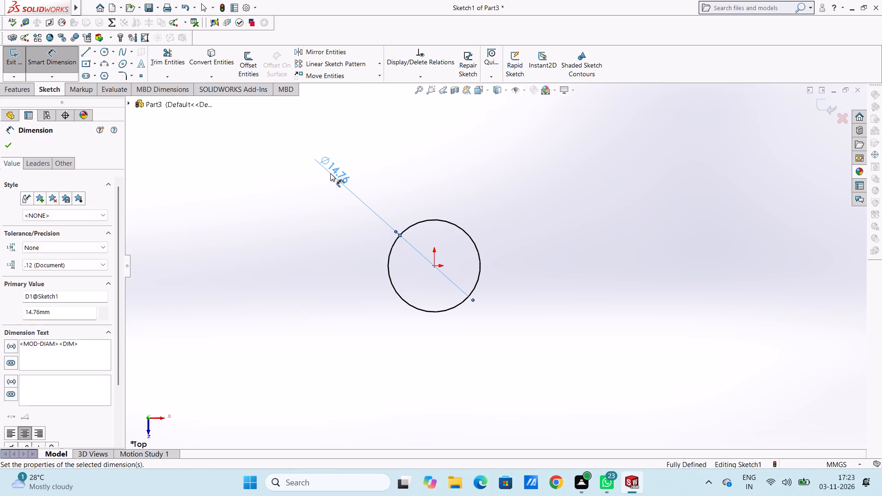
pyautogui.click(351, 204)
# Move the circle's diameter dimension text farther out, up and away from the circle.
pyautogui.scroll(2, 358, 251)
pyautogui.scroll(-3, 476, 268)
pyautogui.moveTo(332, 162); pyautogui.dragTo(266, 129)
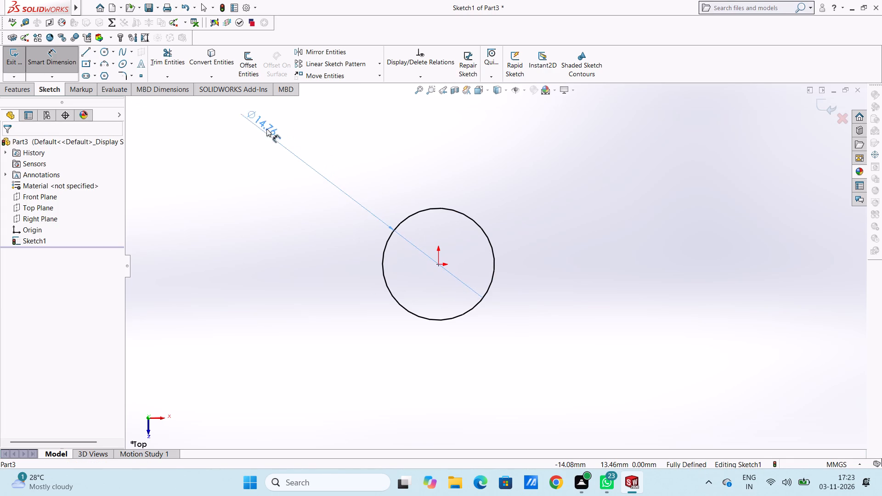
pyautogui.moveTo(266, 129); pyautogui.dragTo(244, 100)
pyautogui.moveTo(276, 209); pyautogui.dragTo(278, 216)
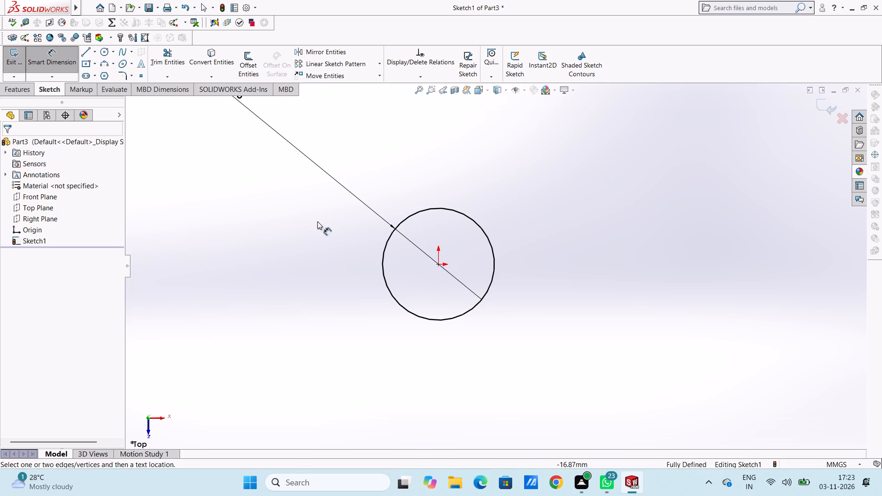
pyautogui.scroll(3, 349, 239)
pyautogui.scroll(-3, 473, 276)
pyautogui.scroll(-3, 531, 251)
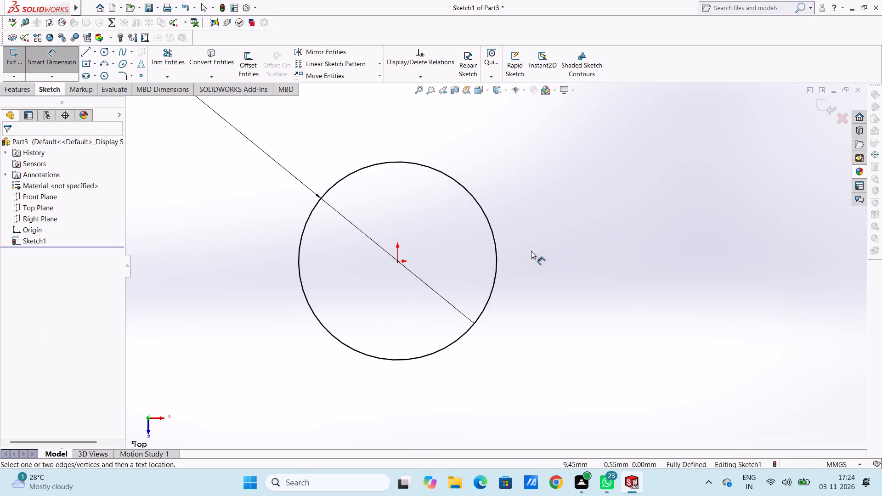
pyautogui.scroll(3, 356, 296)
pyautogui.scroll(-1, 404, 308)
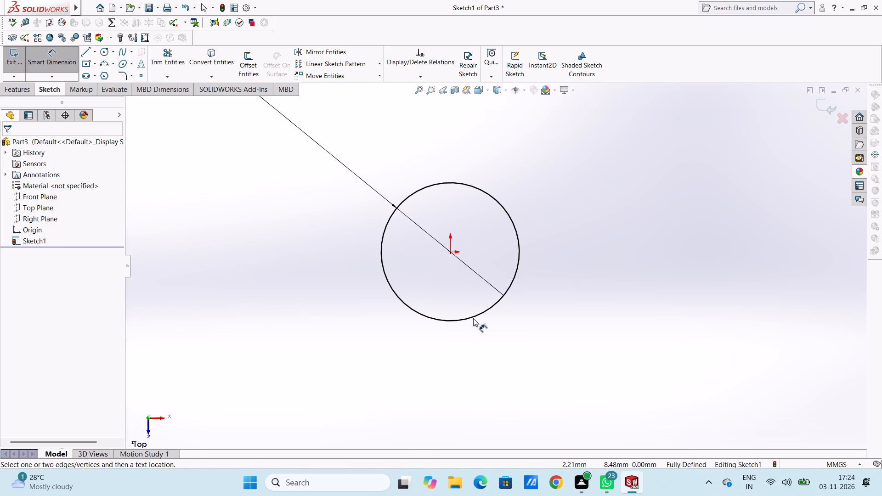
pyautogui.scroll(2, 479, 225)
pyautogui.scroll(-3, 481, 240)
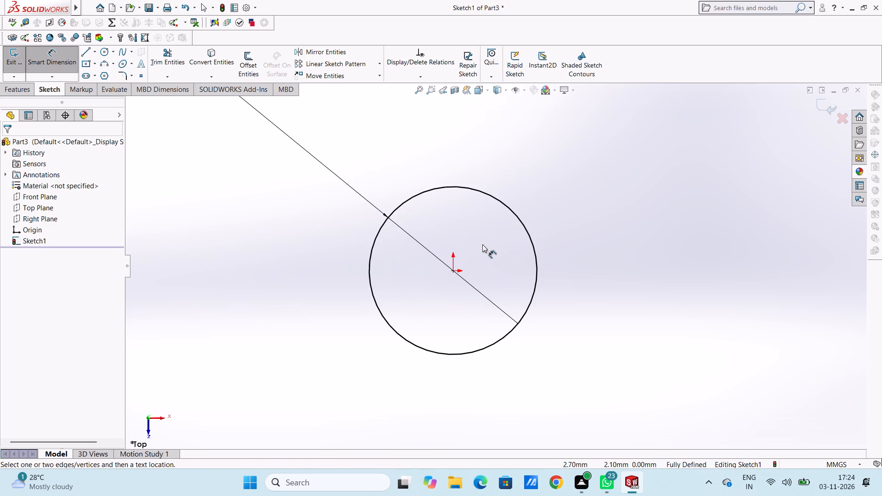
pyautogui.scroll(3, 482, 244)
# Sketch a center rectangle on the origin, 14.76 mm high and 13.92+2 mm wide, around the circle.
pyautogui.click(60, 56)
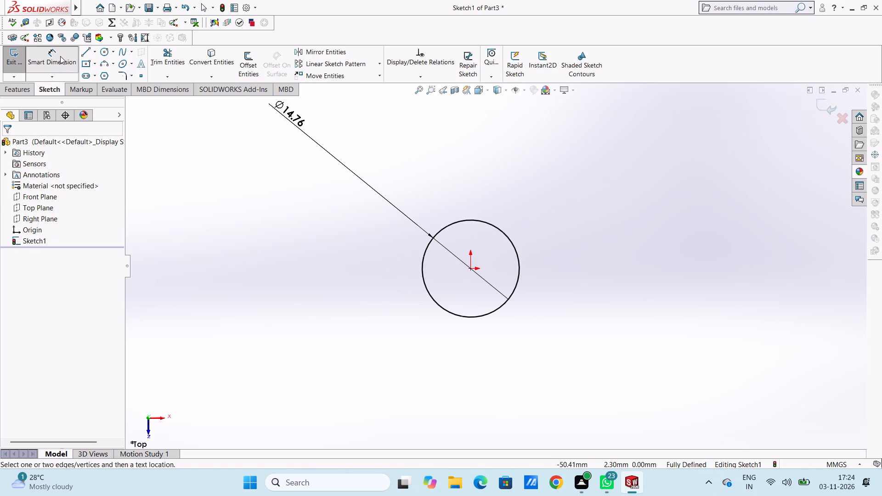
pyautogui.click(92, 62)
pyautogui.click(87, 62)
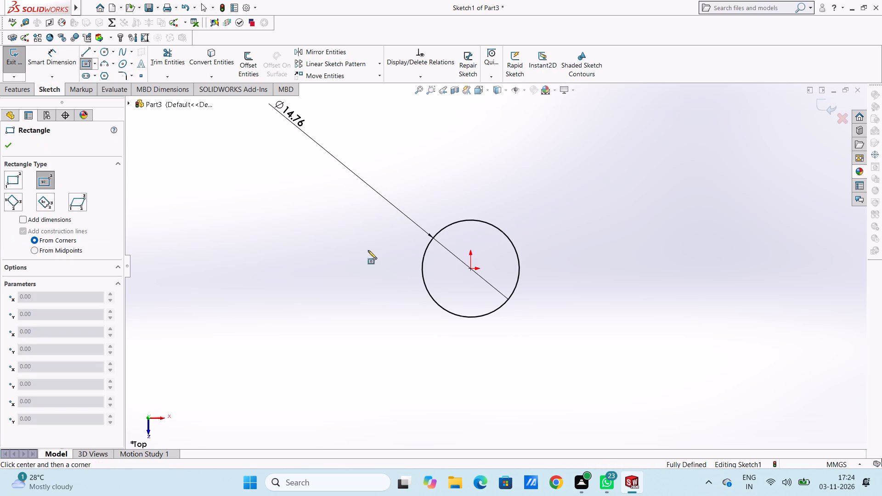
pyautogui.click(471, 266)
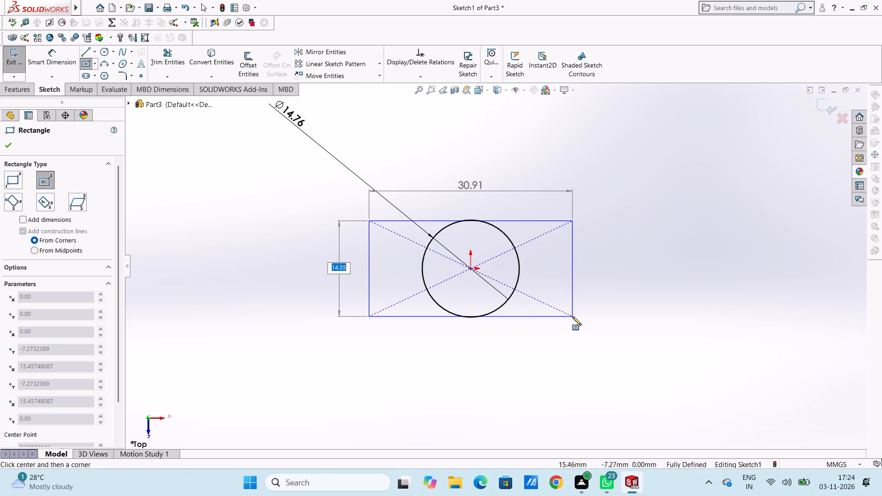
pyautogui.write('14.76')
pyautogui.press('Return')
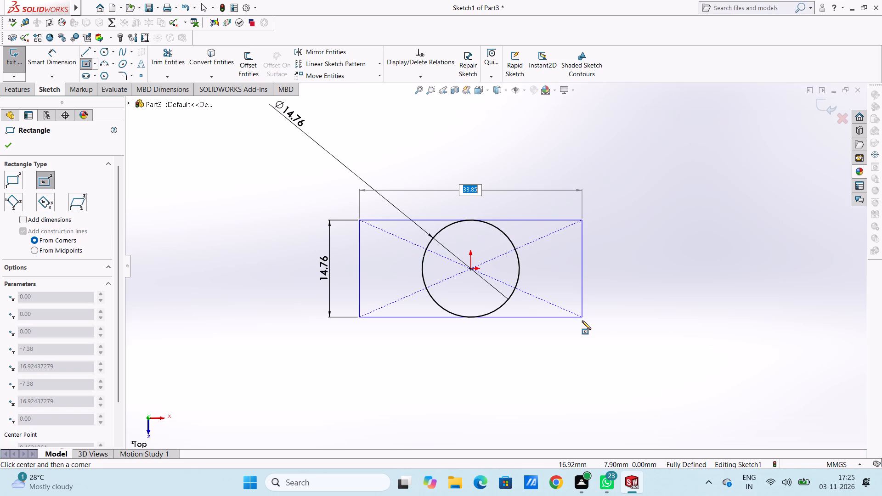
pyautogui.write('13.')
pyautogui.write('92+')
pyautogui.press('2')
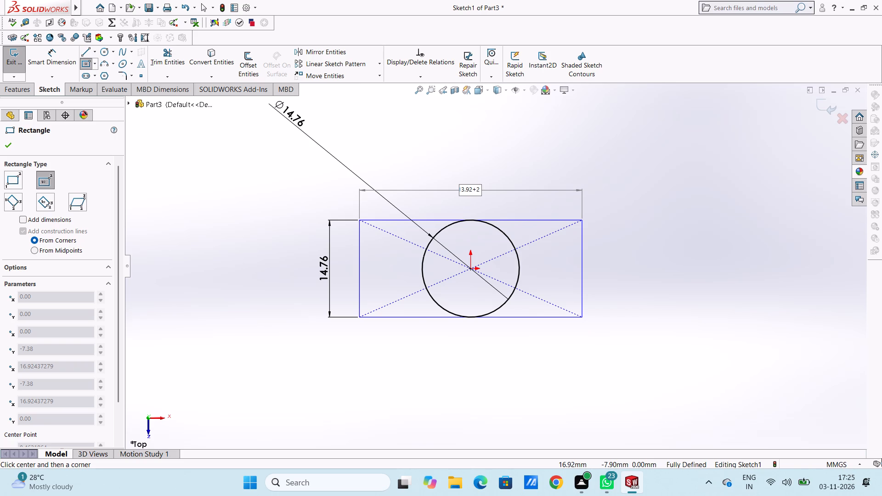
pyautogui.press('Return')
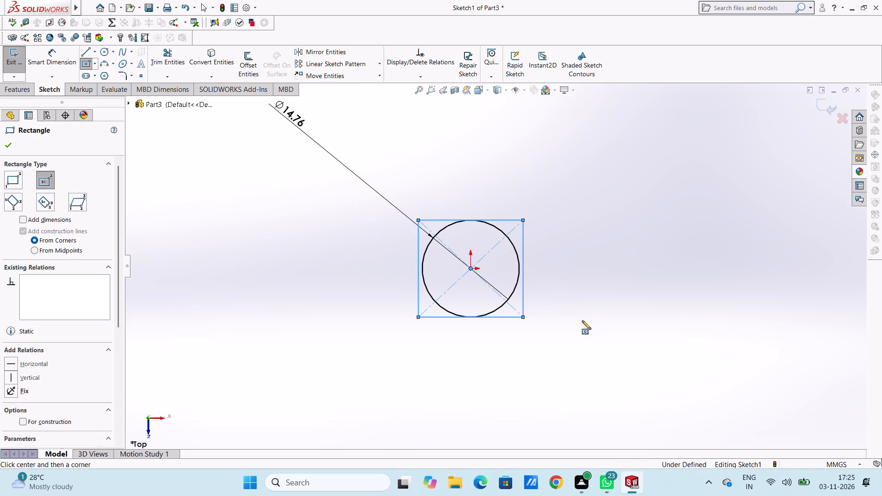
pyautogui.click(6, 145)
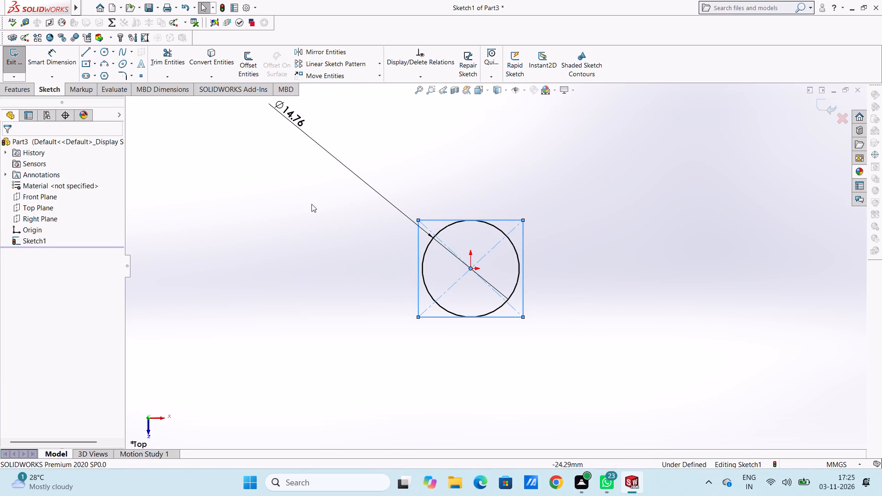
pyautogui.click(311, 204)
# Dimension the rectangle's height, placing the dimension well outside its left side.
pyautogui.click(68, 59)
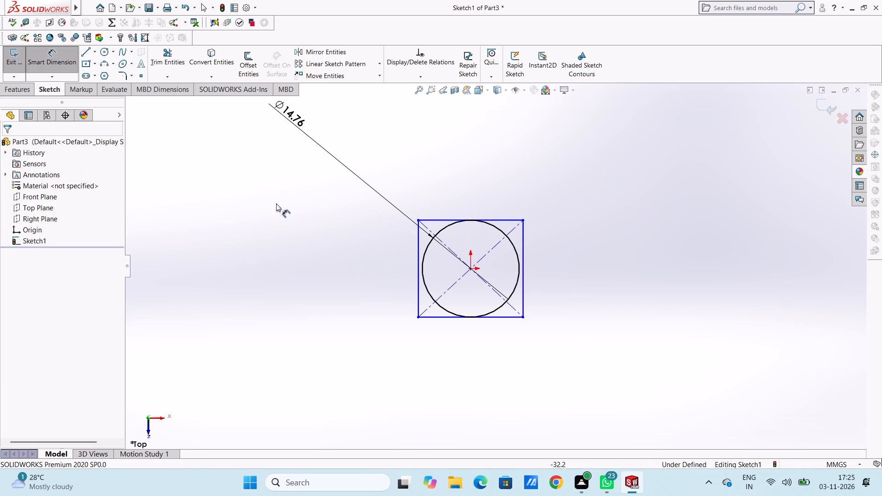
pyautogui.click(420, 248)
pyautogui.click(233, 275)
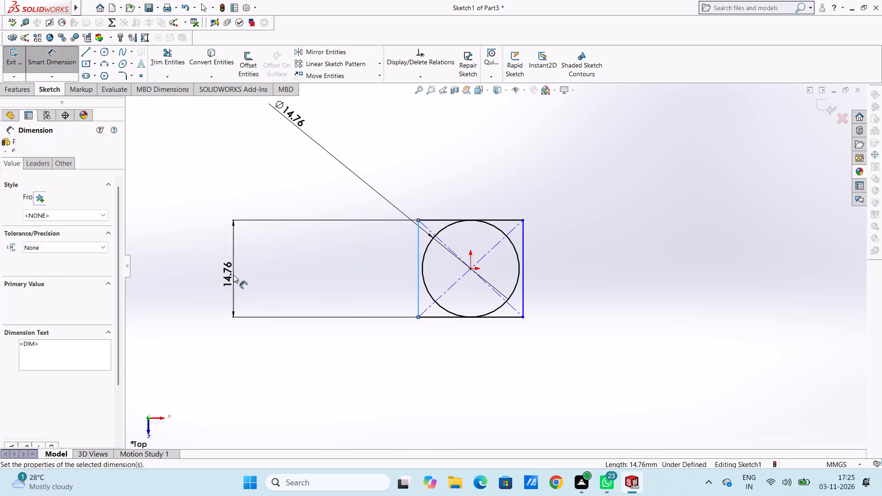
pyautogui.click(196, 265)
pyautogui.click(194, 237)
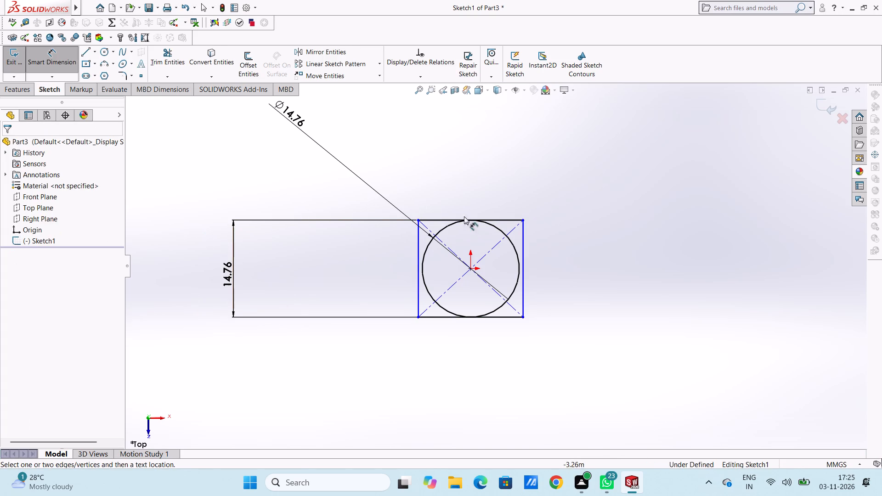
# Dimension the rectangle's top side and set its width to 32 mm.
pyautogui.click(513, 218)
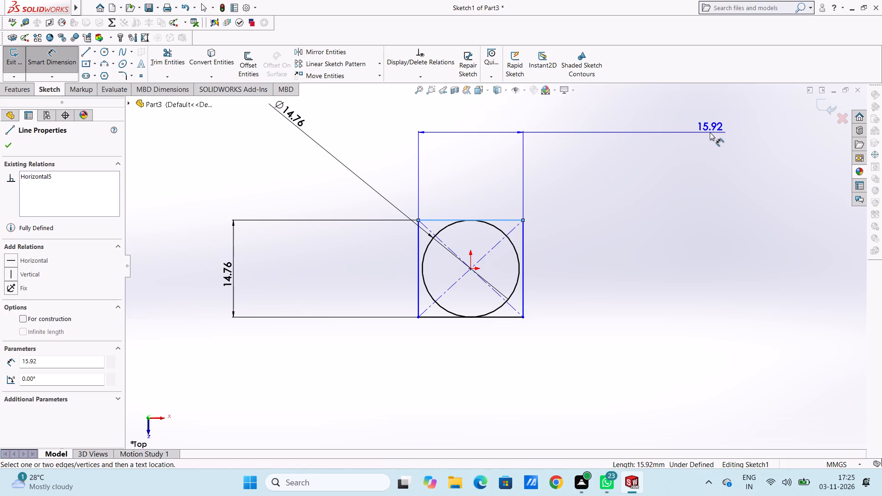
pyautogui.click(710, 132)
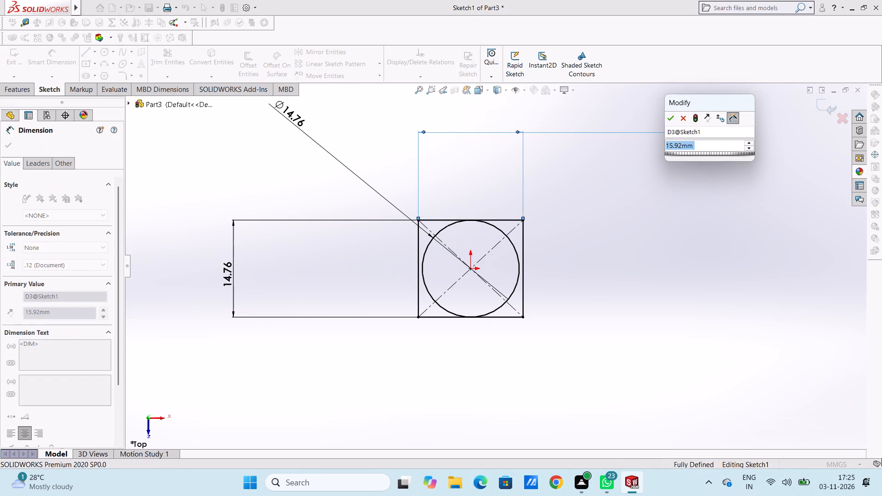
pyautogui.write('32')
pyautogui.press('Return')
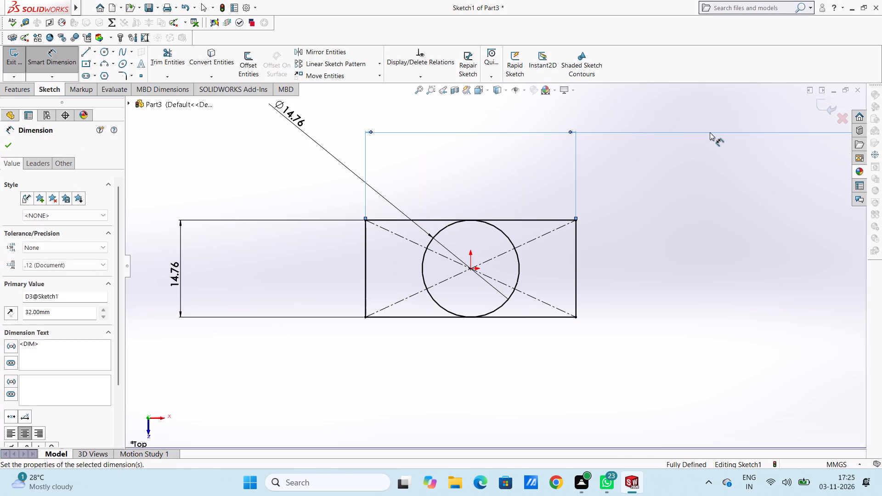
pyautogui.click(652, 232)
pyautogui.scroll(3, 601, 233)
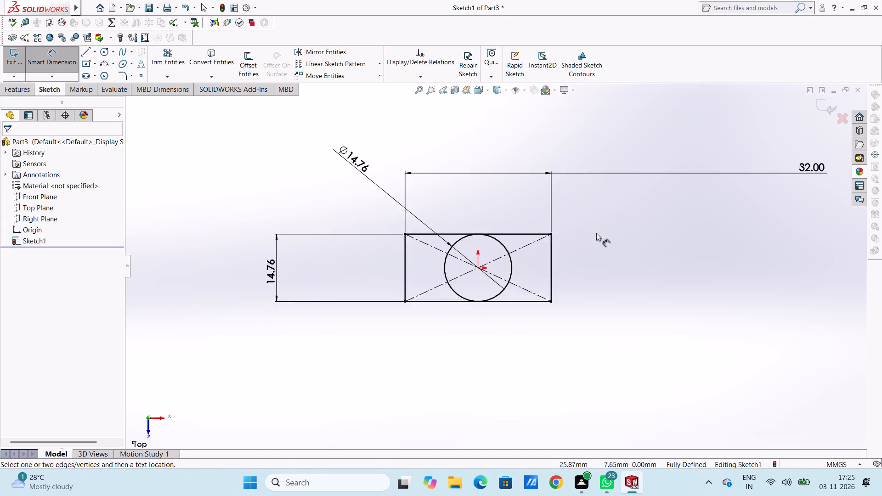
pyautogui.scroll(2, 596, 233)
pyautogui.scroll(-2, 546, 294)
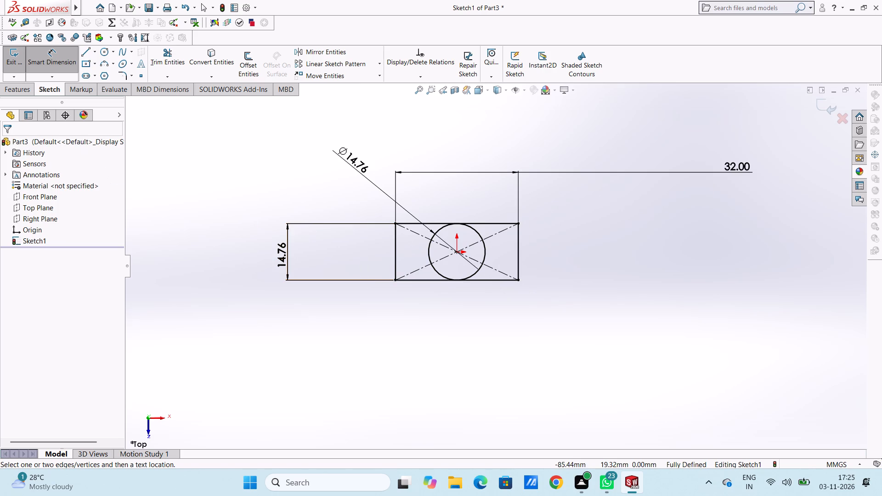
pyautogui.click(55, 62)
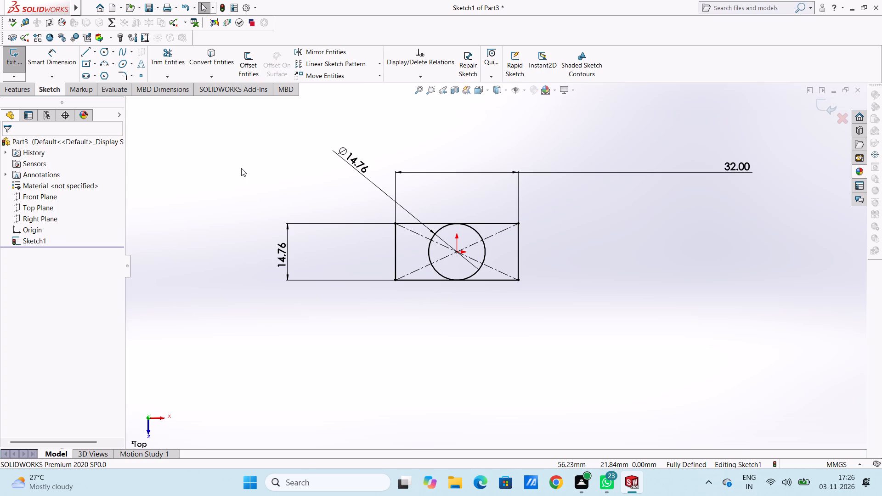
# Delete the 14.76 mm circle inside the rectangle, together with its diameter dimension.
pyautogui.scroll(1, 470, 257)
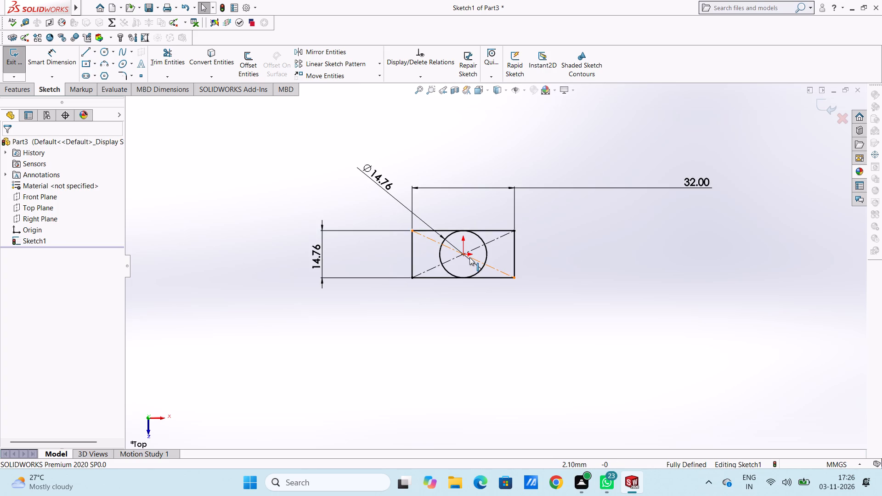
pyautogui.scroll(-2, 469, 257)
pyautogui.scroll(3, 469, 257)
pyautogui.scroll(-3, 471, 257)
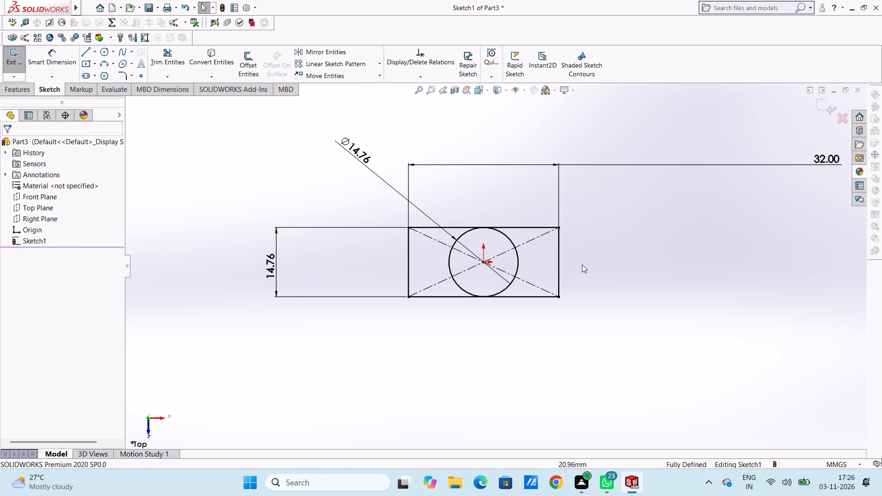
pyautogui.click(582, 265)
pyautogui.click(516, 257)
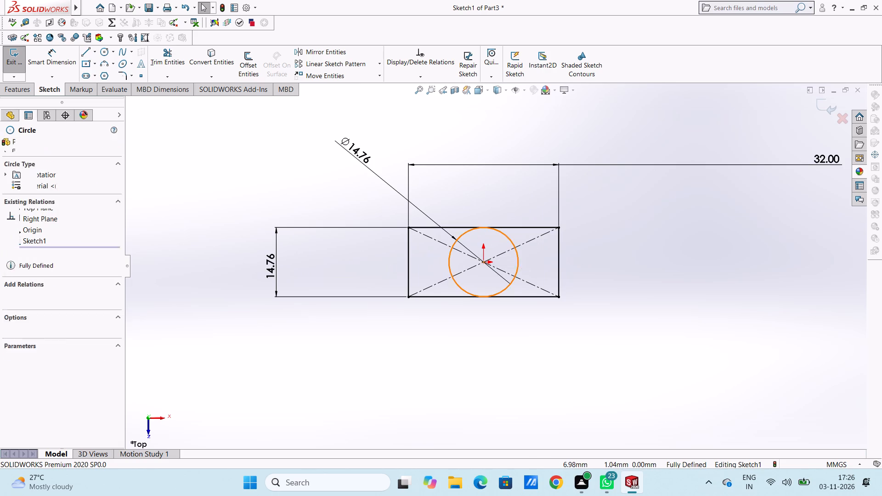
pyautogui.rightClick(644, 266)
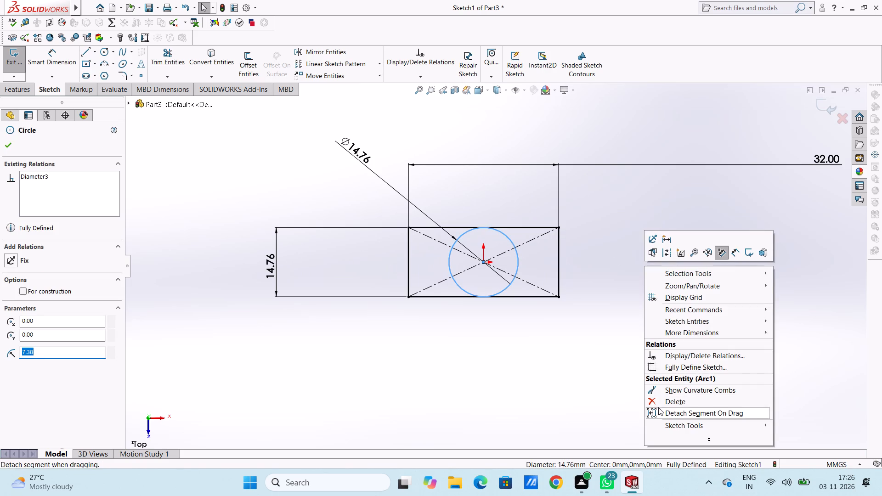
pyautogui.click(658, 401)
pyautogui.click(383, 239)
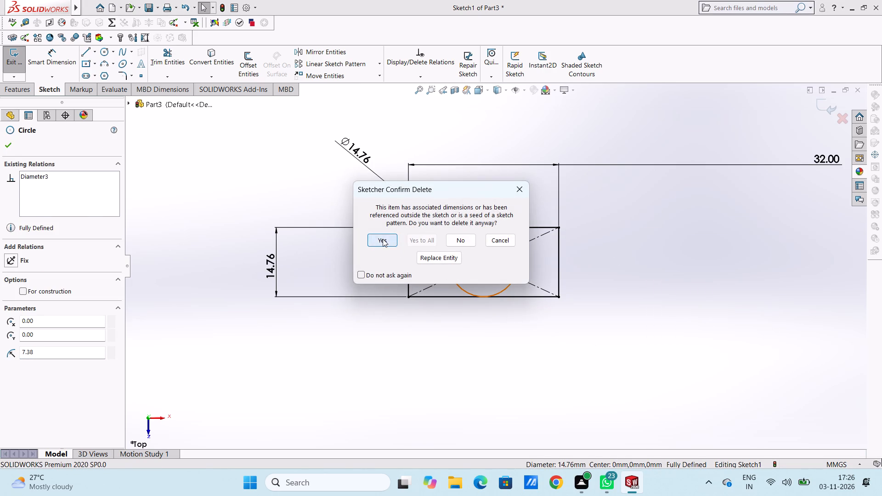
pyautogui.click(218, 172)
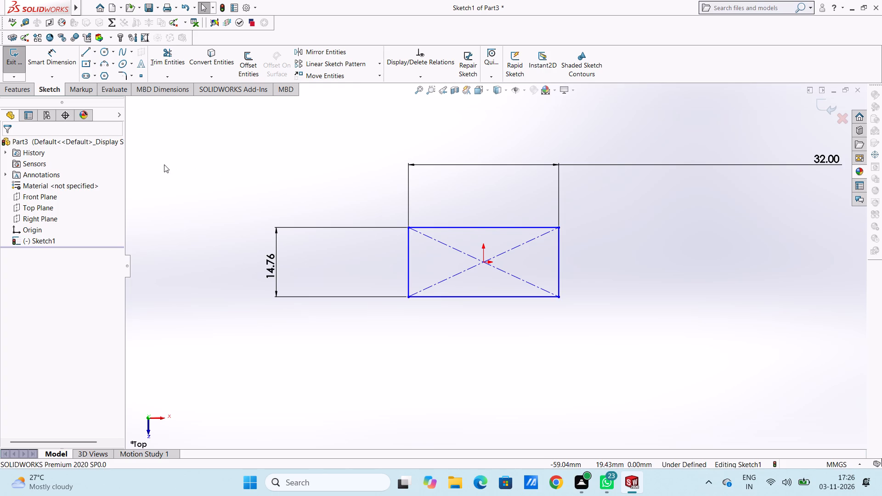
# Dimension the horizontal distance from the origin to the rectangle's left side, placing the dimension well below the rectangle.
pyautogui.click(62, 62)
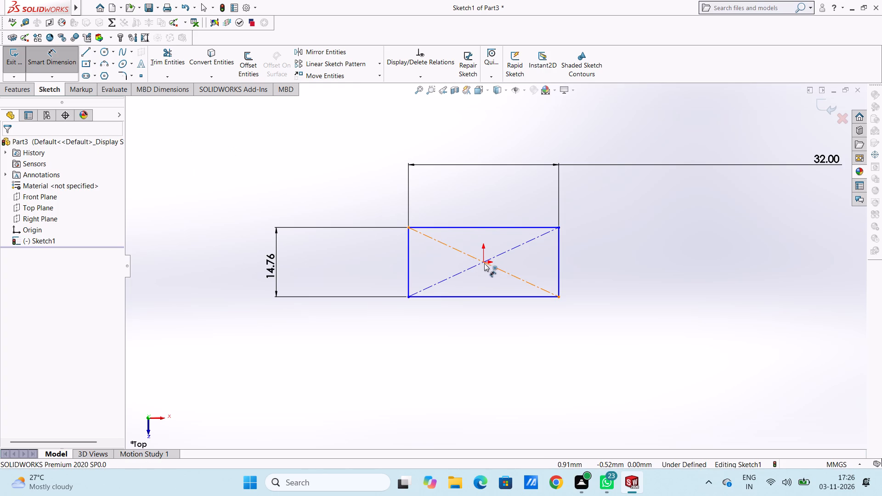
pyautogui.click(483, 262)
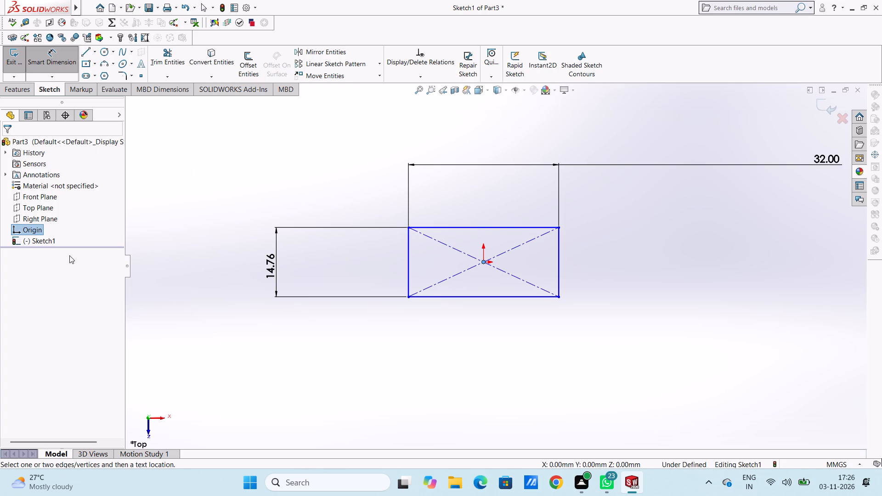
pyautogui.click(406, 262)
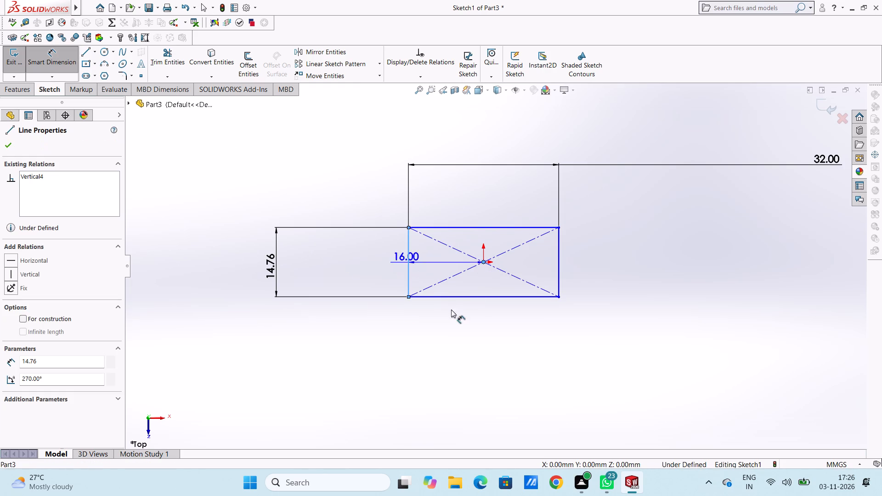
pyautogui.scroll(4, 481, 326)
pyautogui.click(518, 382)
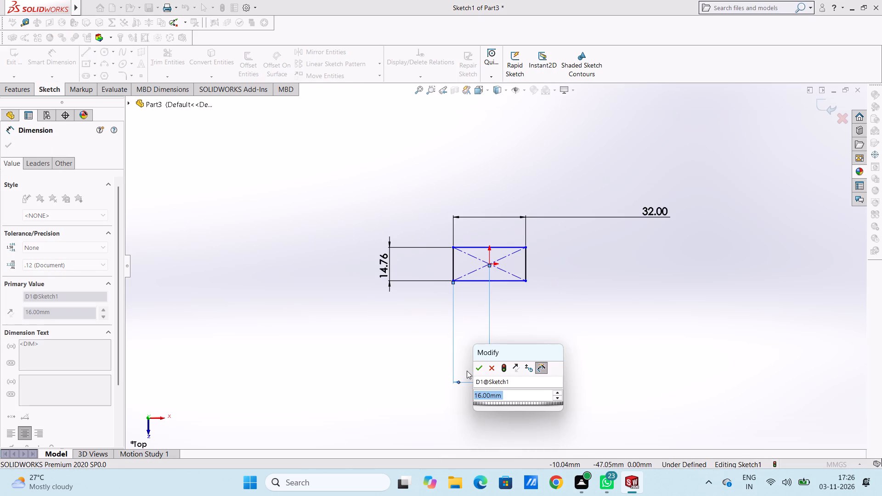
pyautogui.click(479, 371)
pyautogui.click(474, 363)
# Dimension the vertical distance from the origin to the rectangle's top side, placing the dimension far out to its right.
pyautogui.scroll(-5, 502, 277)
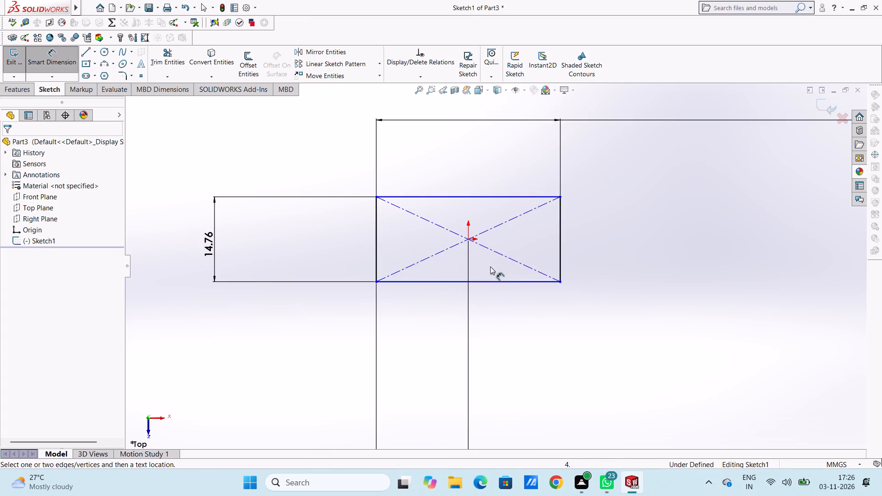
pyautogui.scroll(-5, 482, 255)
pyautogui.scroll(-9, 458, 220)
pyautogui.scroll(-1, 476, 252)
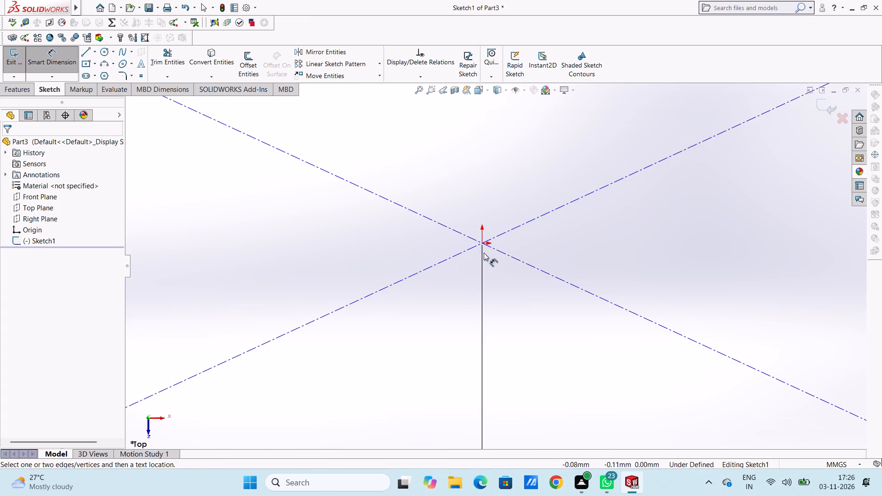
pyautogui.scroll(-15, 484, 253)
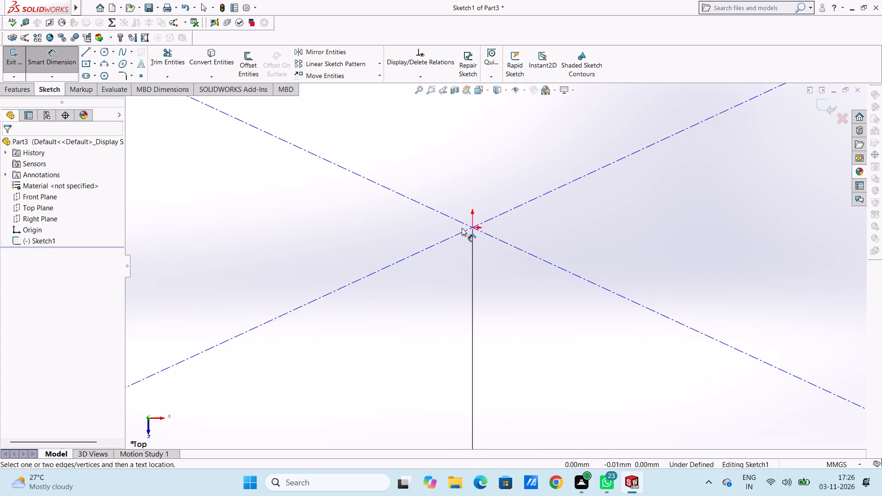
pyautogui.click(475, 231)
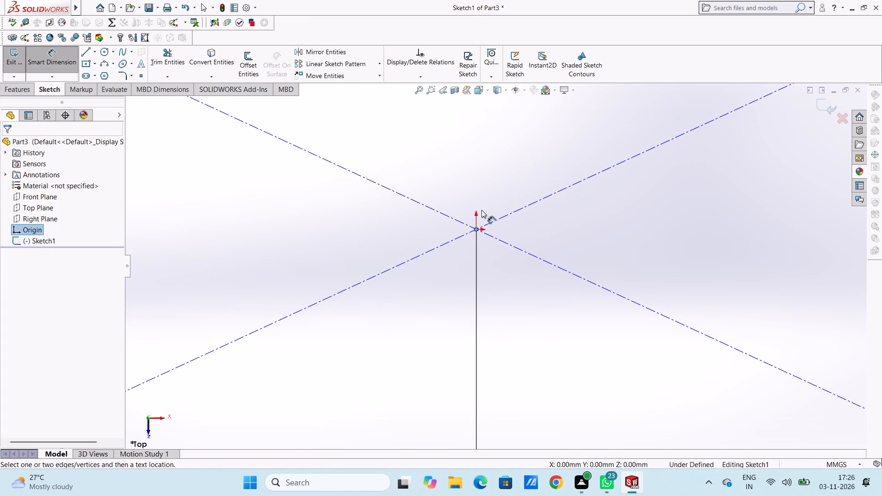
pyautogui.scroll(20, 481, 210)
pyautogui.scroll(13, 481, 210)
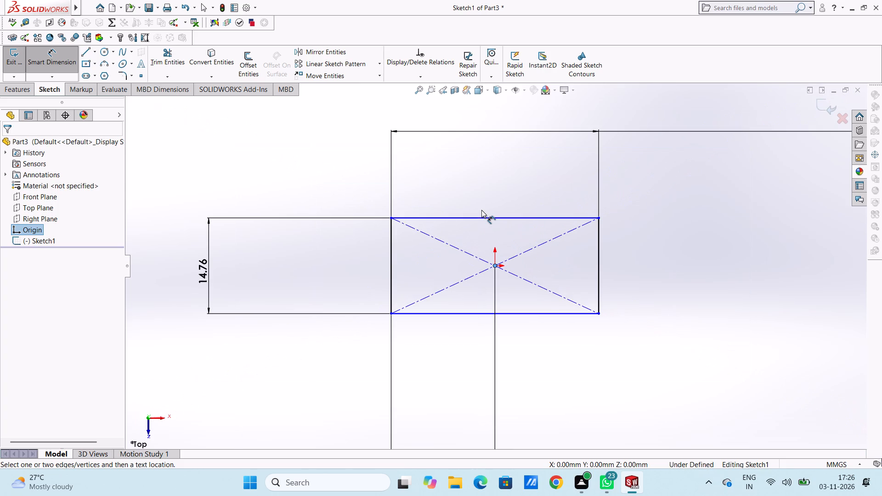
pyautogui.moveTo(492, 220); pyautogui.dragTo(512, 216)
pyautogui.scroll(3, 666, 214)
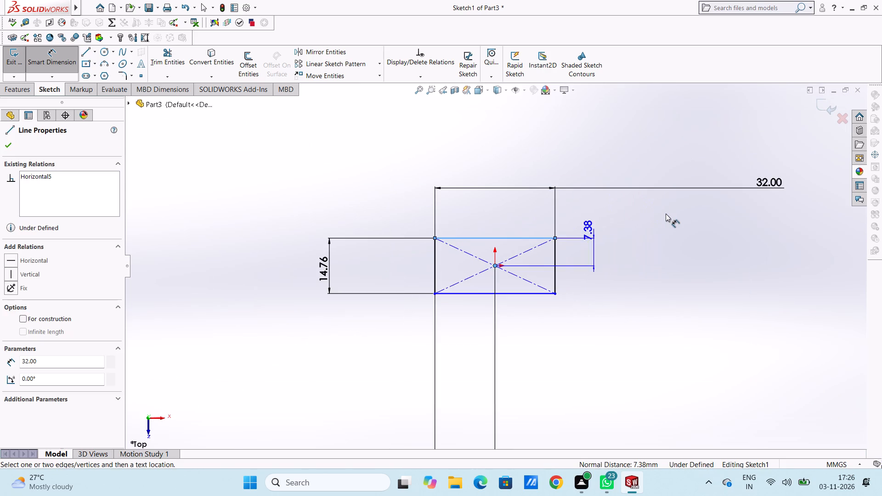
pyautogui.click(783, 231)
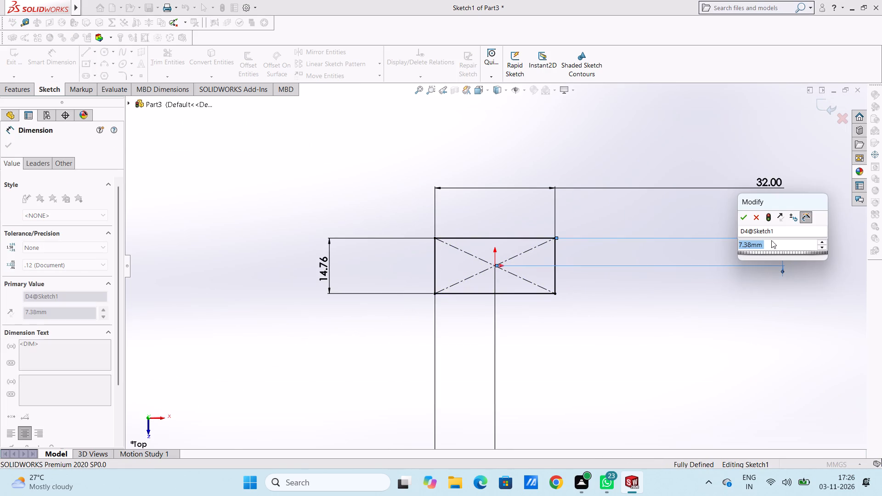
pyautogui.click(745, 217)
pyautogui.click(724, 218)
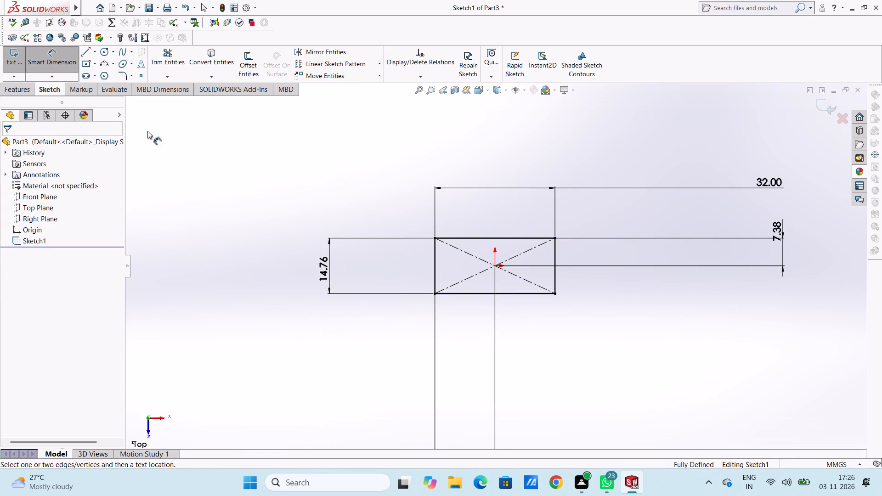
pyautogui.click(71, 62)
# Round all four corners of the rectangle with 2 mm sketch fillets.
pyautogui.click(119, 75)
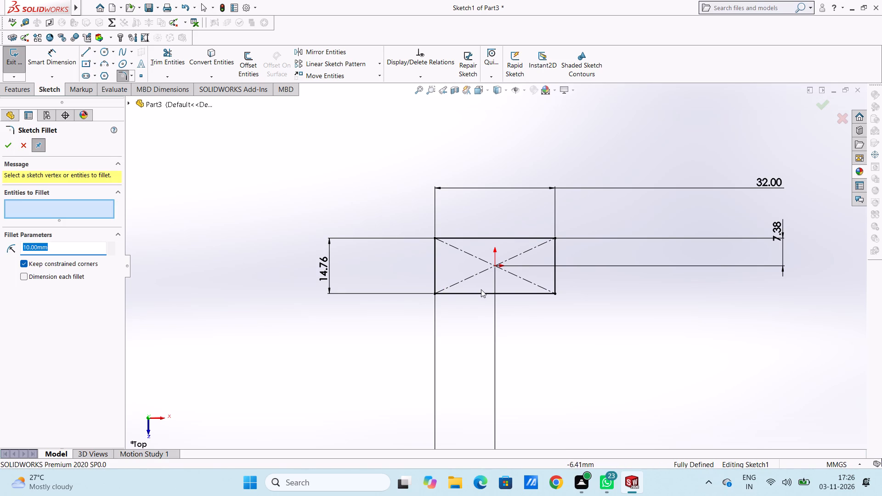
pyautogui.scroll(-1, 486, 289)
pyautogui.scroll(-1, 553, 250)
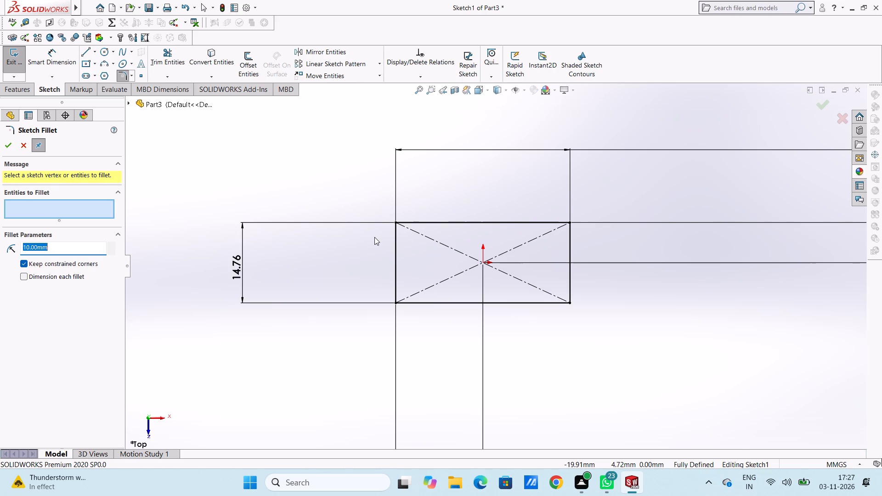
pyautogui.press('2')
pyautogui.press('Return')
pyautogui.click(396, 223)
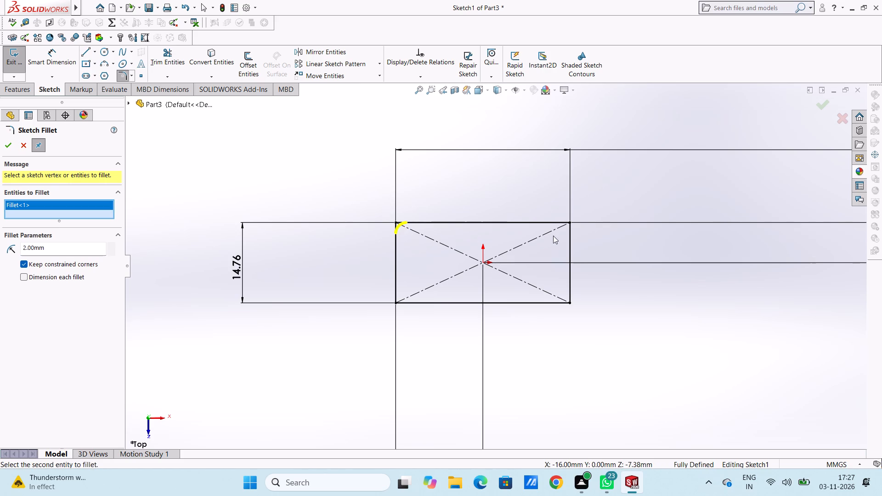
pyautogui.click(571, 220)
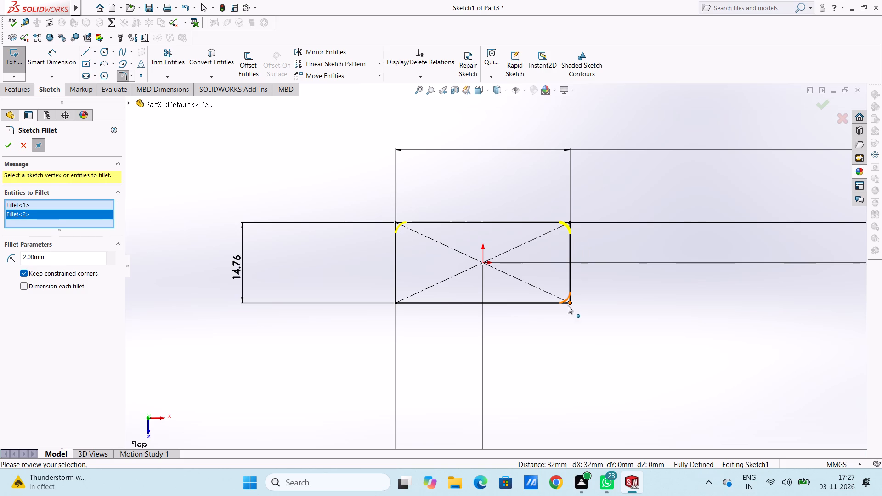
pyautogui.click(568, 305)
pyautogui.click(396, 304)
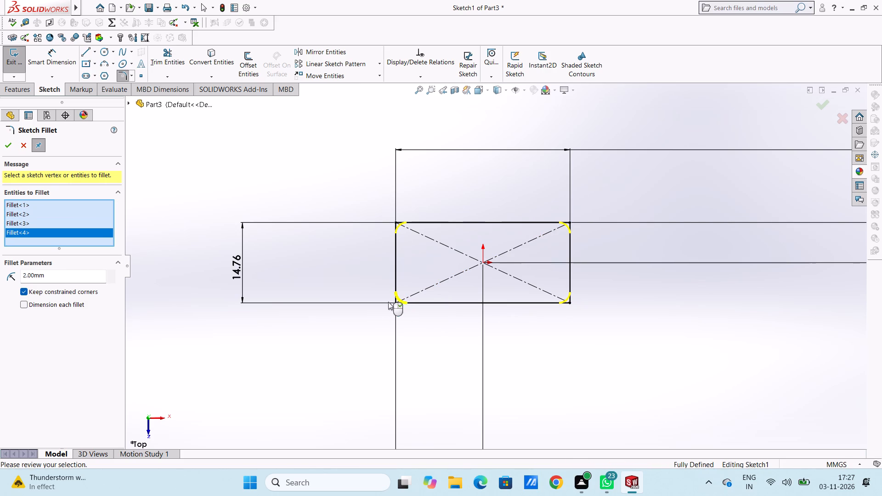
pyautogui.click(4, 147)
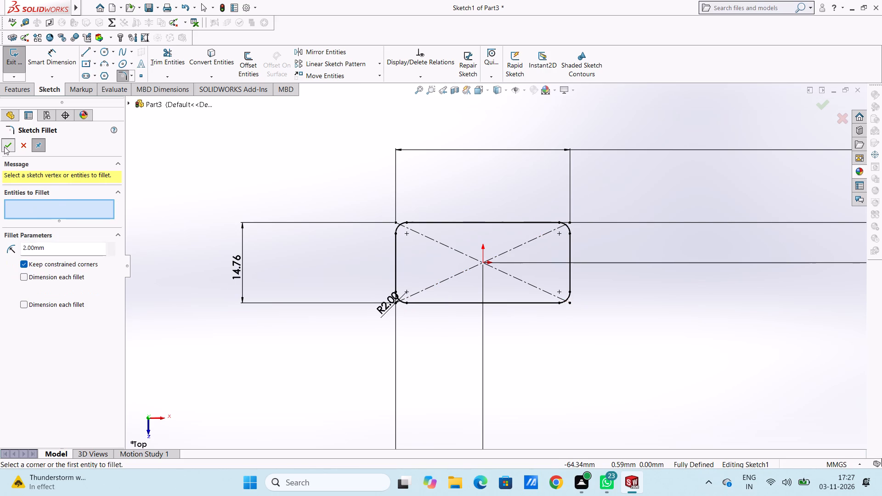
pyautogui.click(4, 147)
# Move the fillet's R2.00 dimension text far out, diagonally down and left of the rectangle's lower-left corner.
pyautogui.scroll(4, 328, 188)
pyautogui.scroll(-4, 467, 278)
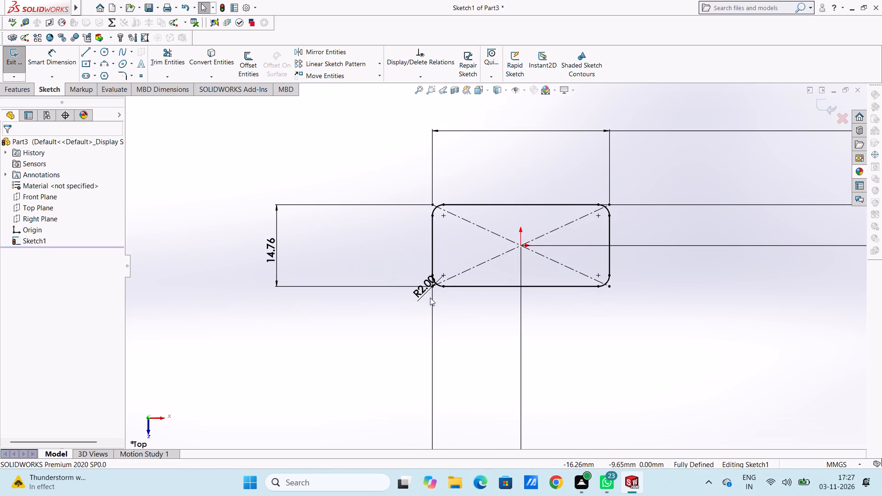
pyautogui.moveTo(426, 291); pyautogui.dragTo(305, 411)
pyautogui.click(331, 340)
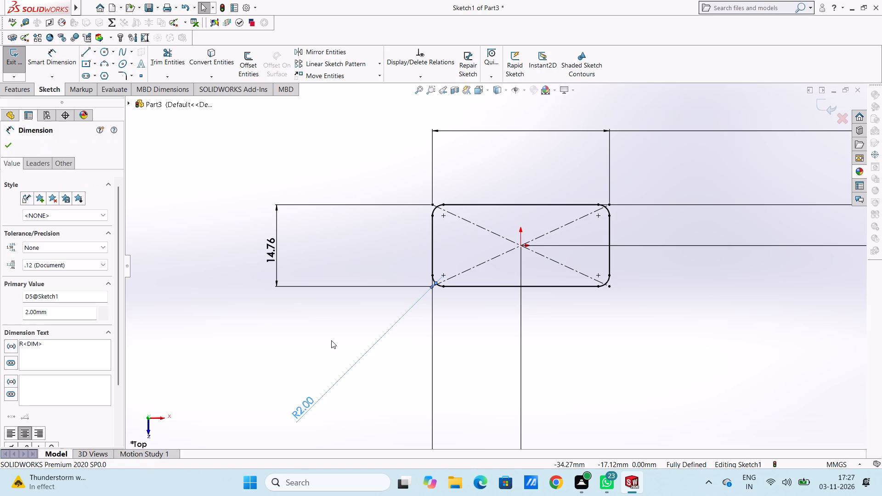
# Sketch a single horizontal line across the rectangle above the origin, extending slightly past its left and right sides.
pyautogui.scroll(4, 573, 301)
pyautogui.scroll(-3, 595, 265)
pyautogui.scroll(1, 447, 242)
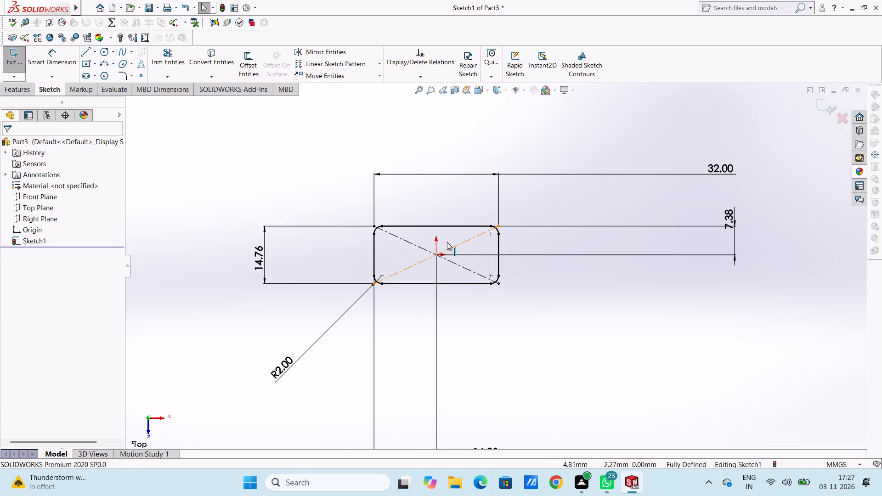
pyautogui.scroll(-2, 447, 242)
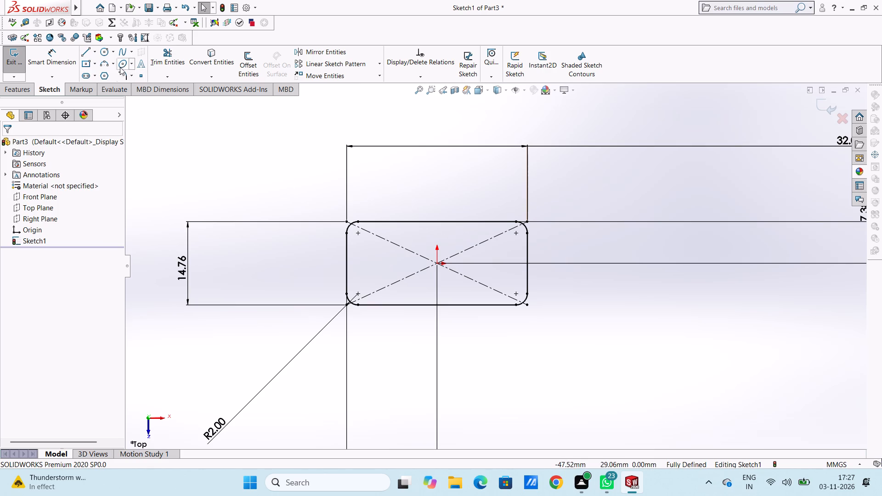
pyautogui.click(83, 54)
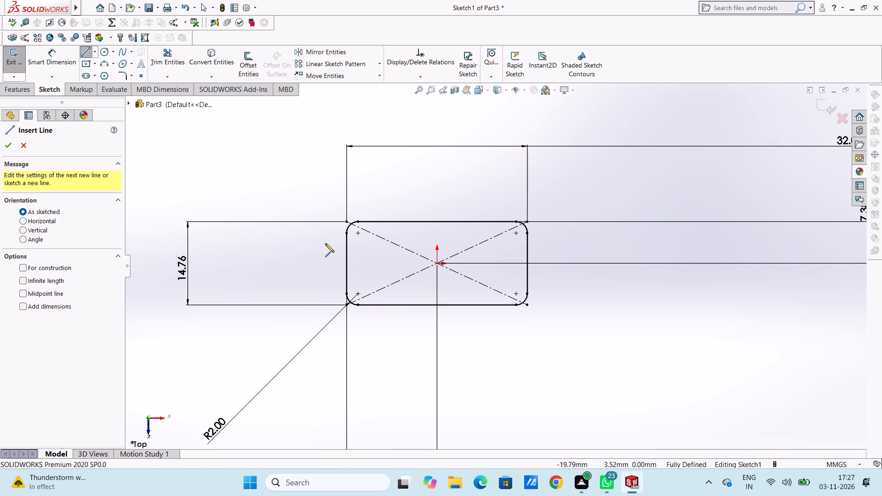
pyautogui.click(331, 240)
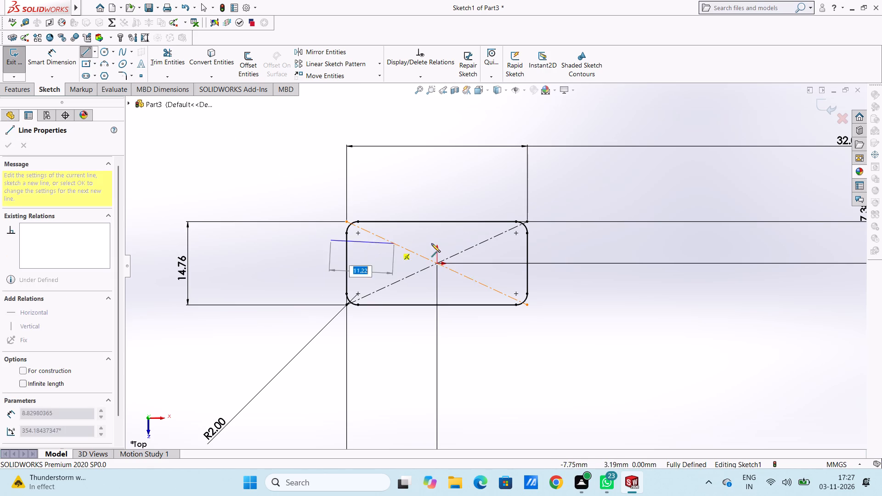
pyautogui.click(544, 242)
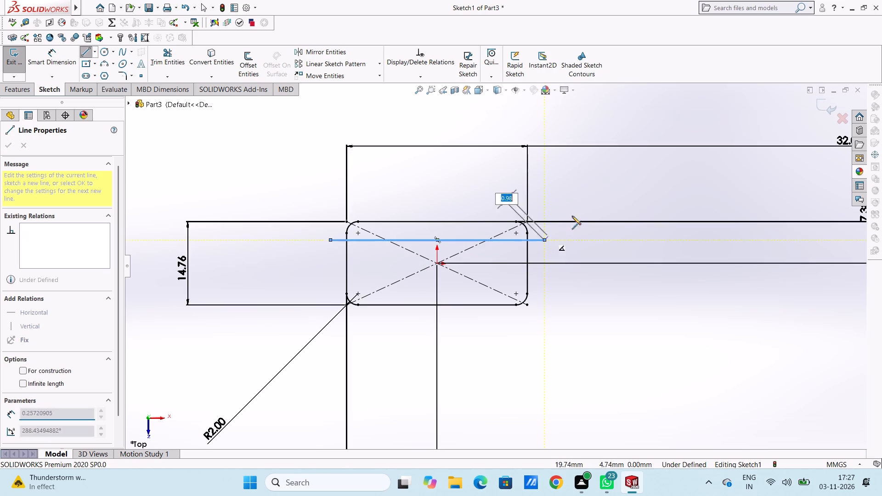
pyautogui.rightClick(639, 148)
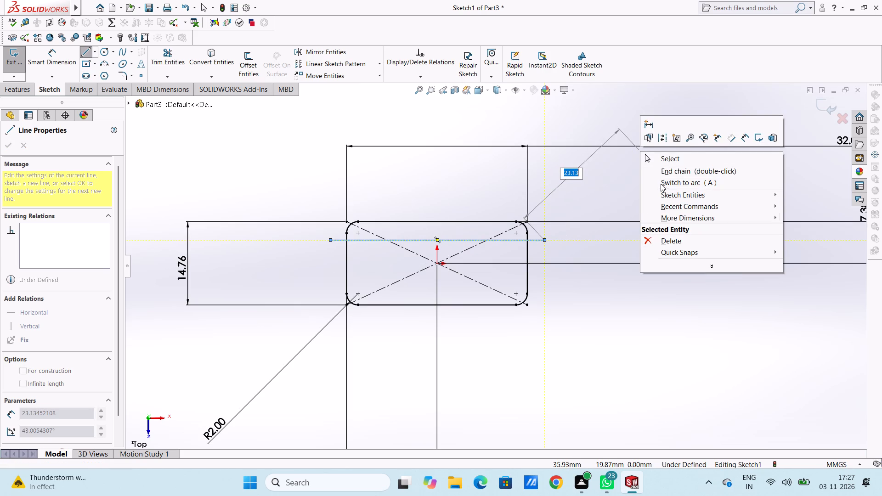
pyautogui.click(667, 160)
pyautogui.click(645, 190)
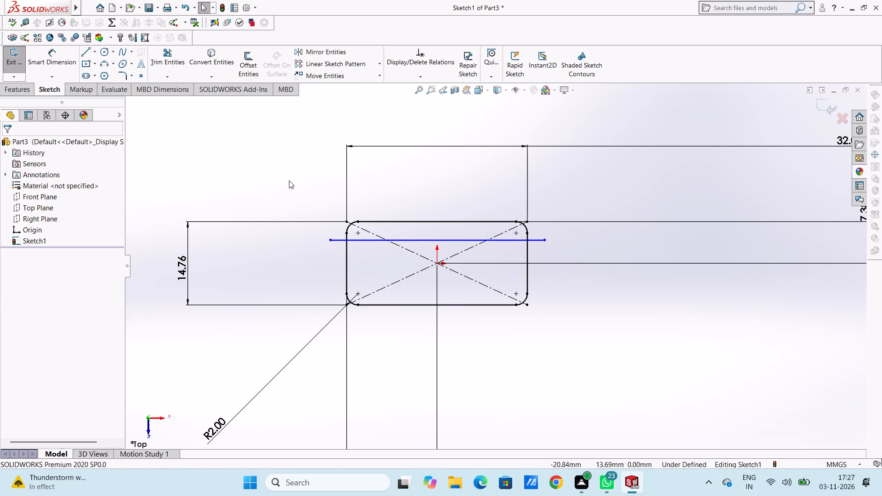
# Dimension the vertical distance from the origin to the horizontal line as 0.55+2.04 (2.59 mm), placing the dimension right of the rectangle.
pyautogui.click(57, 61)
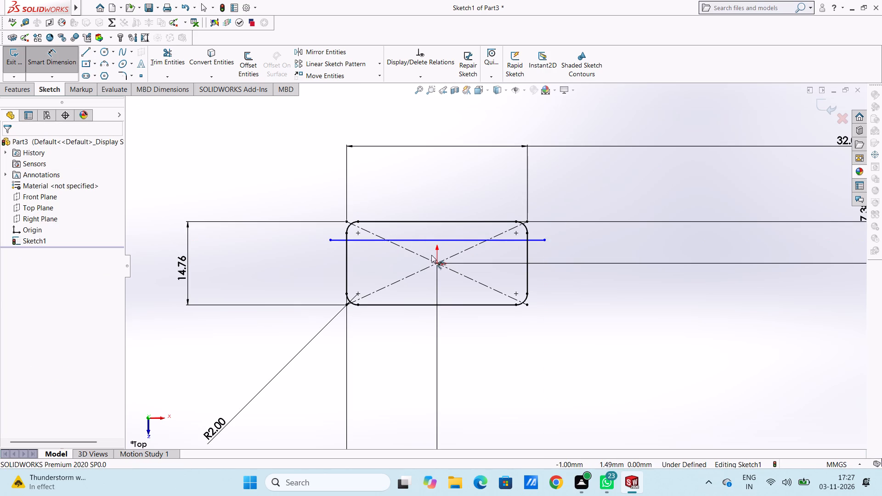
pyautogui.click(437, 265)
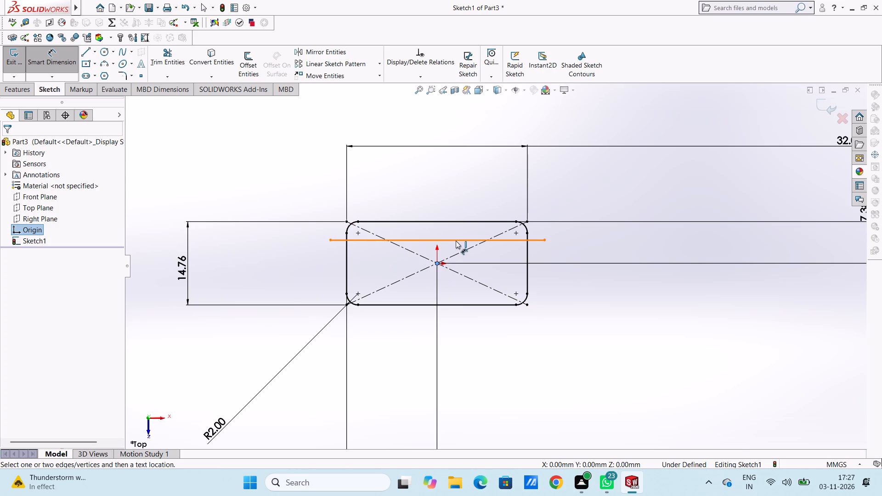
pyautogui.click(456, 241)
pyautogui.click(735, 245)
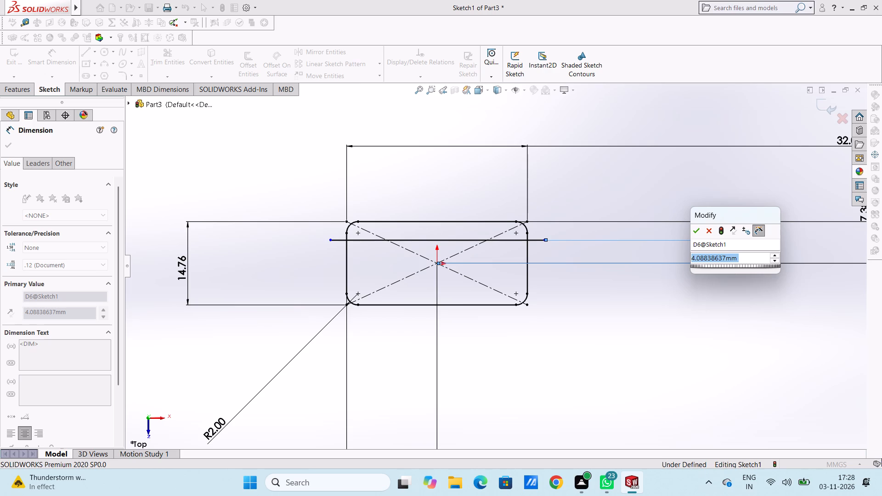
pyautogui.write('0.55')
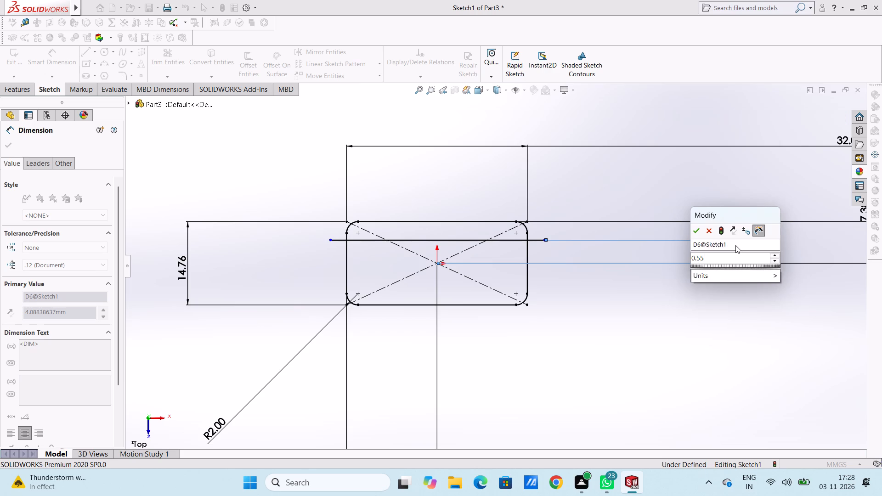
pyautogui.press('+')
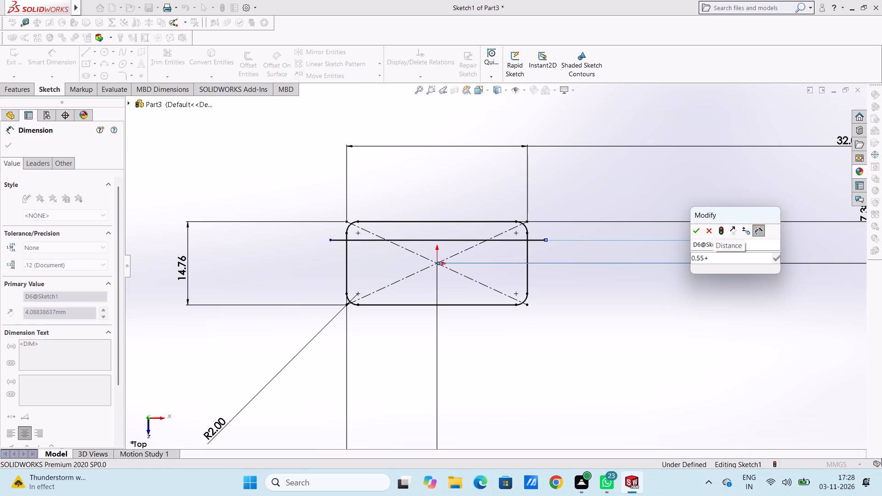
pyautogui.write('2.04')
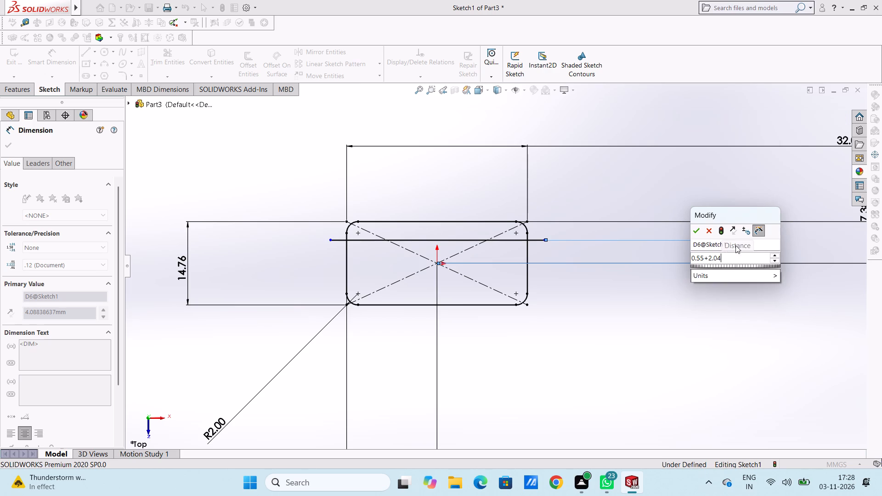
pyautogui.press('Return')
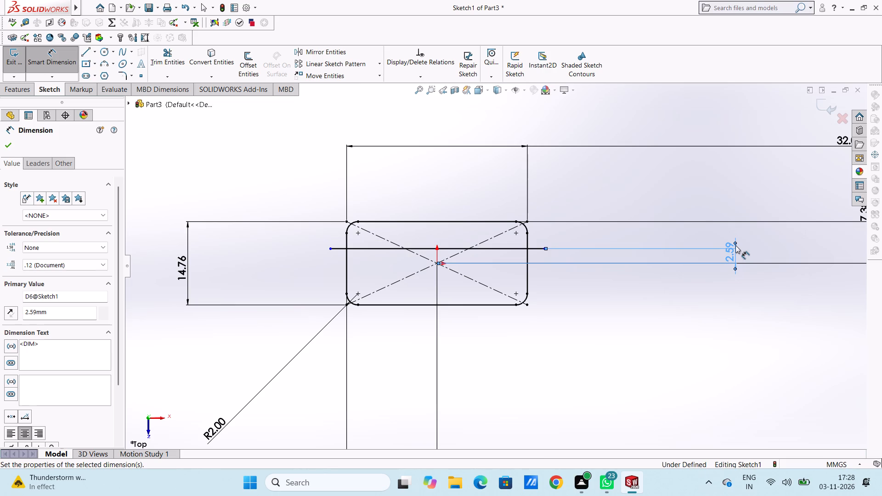
pyautogui.click(620, 188)
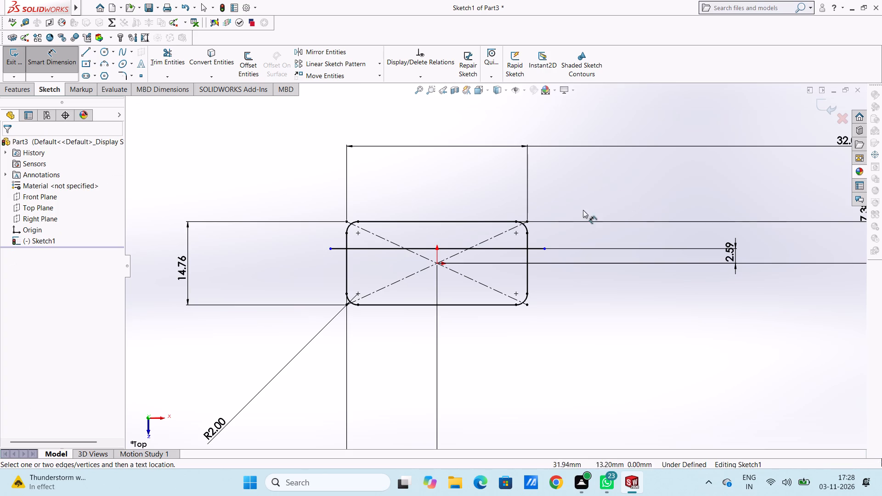
# Set the horizontal line's distance from the origin to 3.38+2.04+0.55 (5.97 mm).
pyautogui.scroll(3, 439, 265)
pyautogui.scroll(-3, 501, 263)
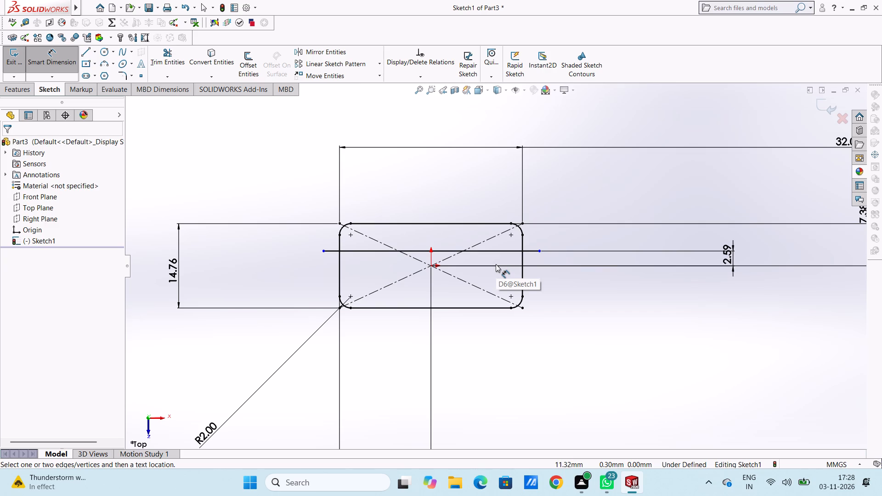
pyautogui.doubleClick(728, 257)
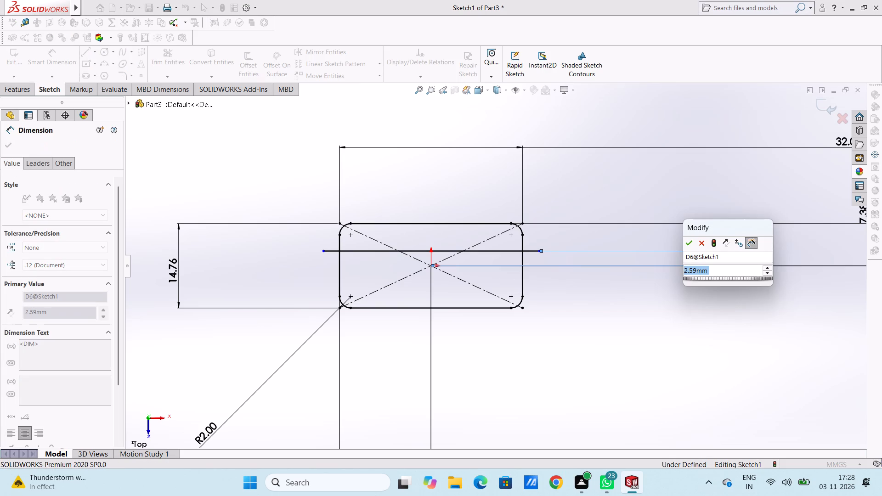
pyautogui.write('3.')
pyautogui.press('3')
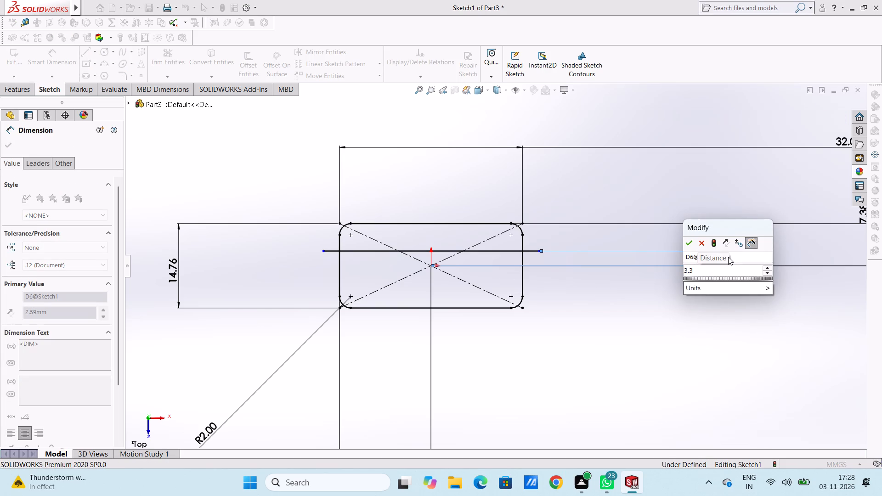
pyautogui.press('8')
pyautogui.press('+')
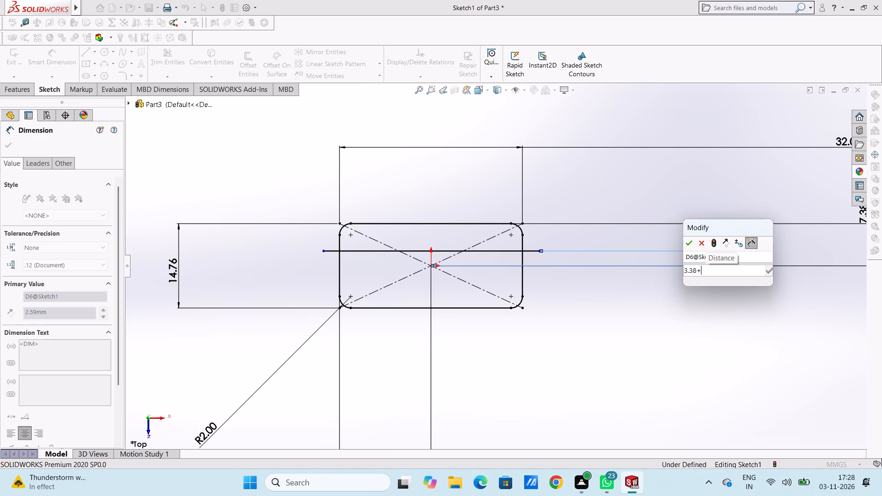
pyautogui.write('2.04+')
pyautogui.write('0.55')
pyautogui.press('Return')
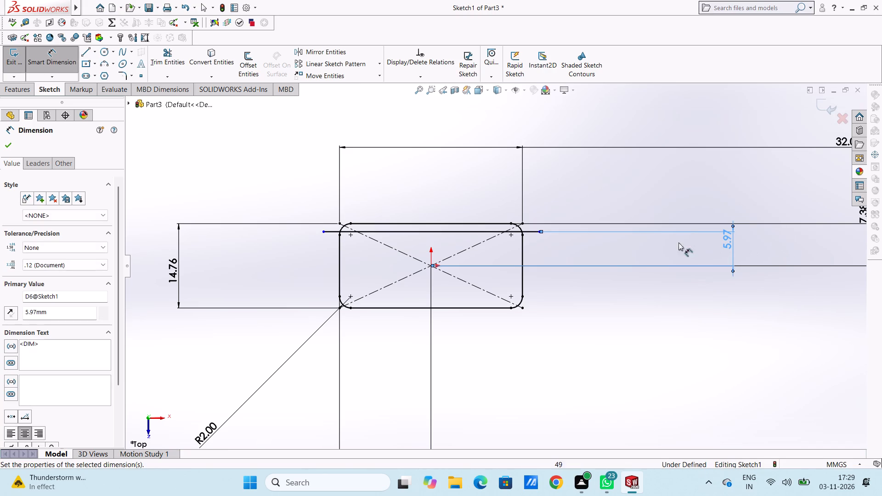
pyautogui.click(414, 202)
# Sketch two circles of 2 mm radius centred on the horizontal line, about 6.9 mm left and 7.9 mm right of the origin.
pyautogui.scroll(3, 434, 198)
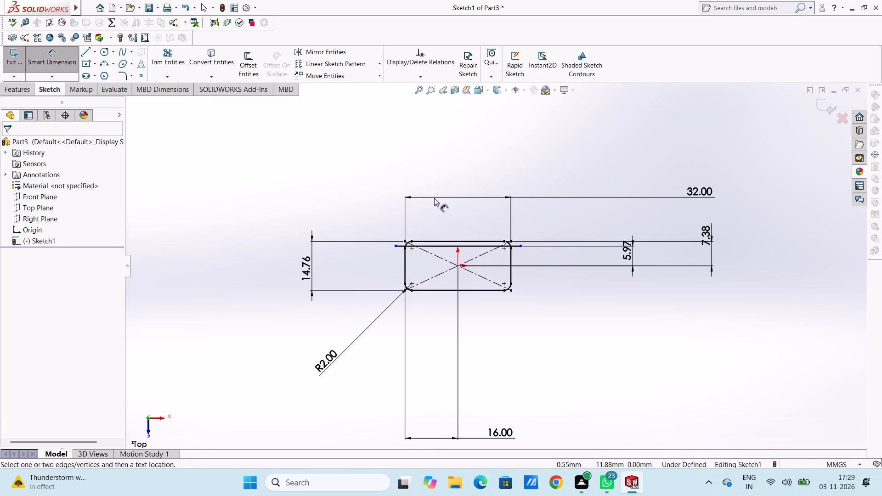
pyautogui.scroll(-4, 516, 243)
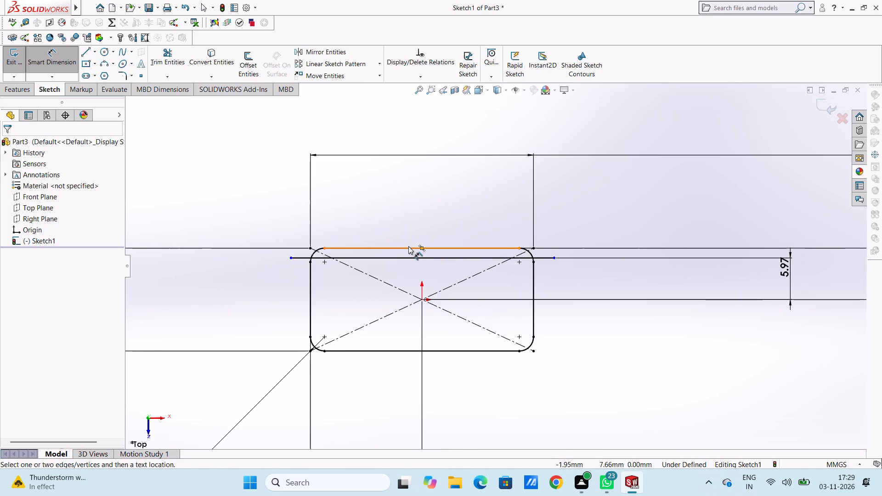
pyautogui.scroll(2, 408, 247)
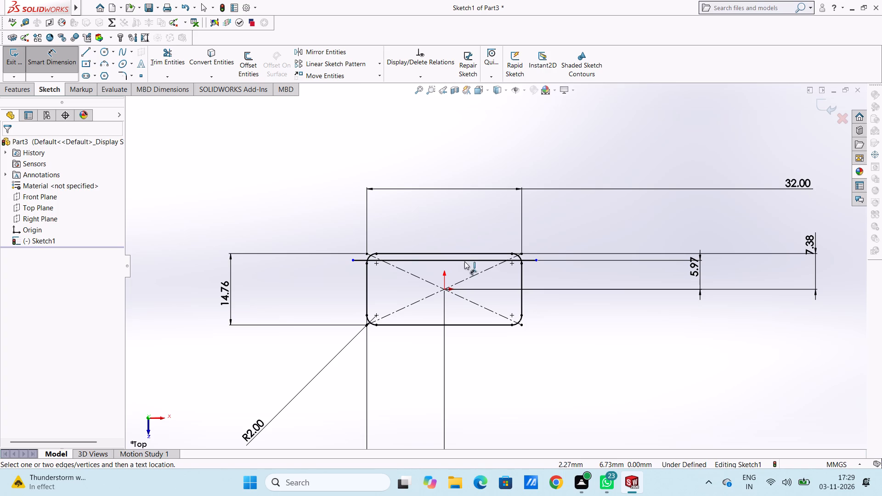
pyautogui.scroll(-3, 485, 265)
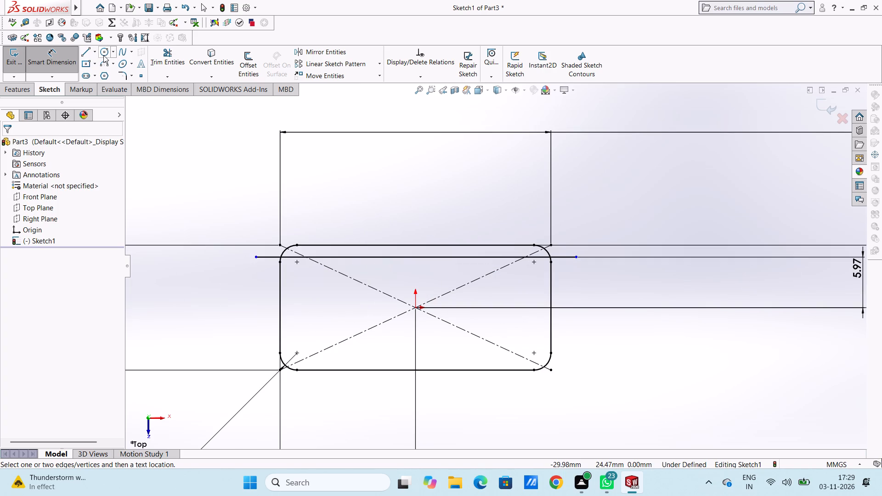
pyautogui.click(103, 55)
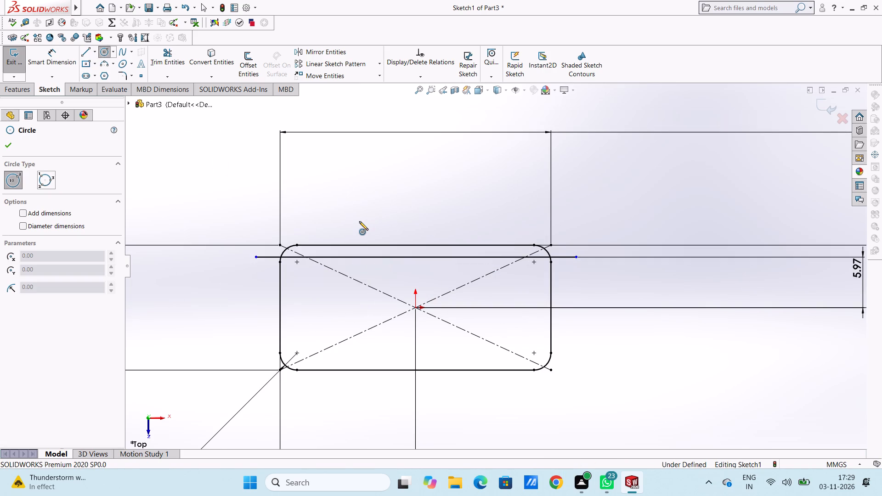
pyautogui.click(357, 256)
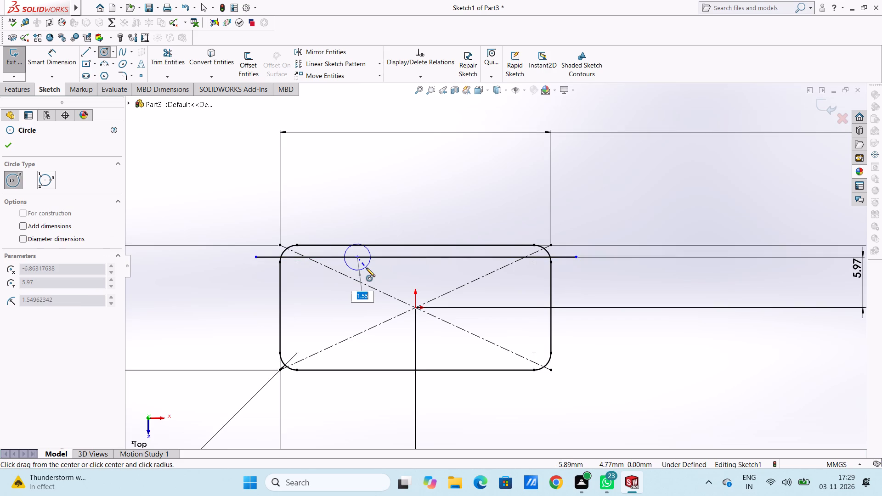
pyautogui.press('2')
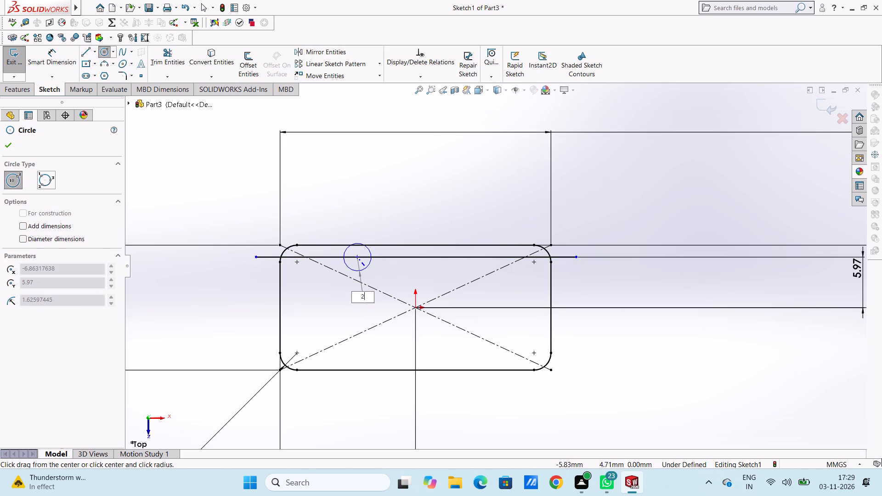
pyautogui.press('Return')
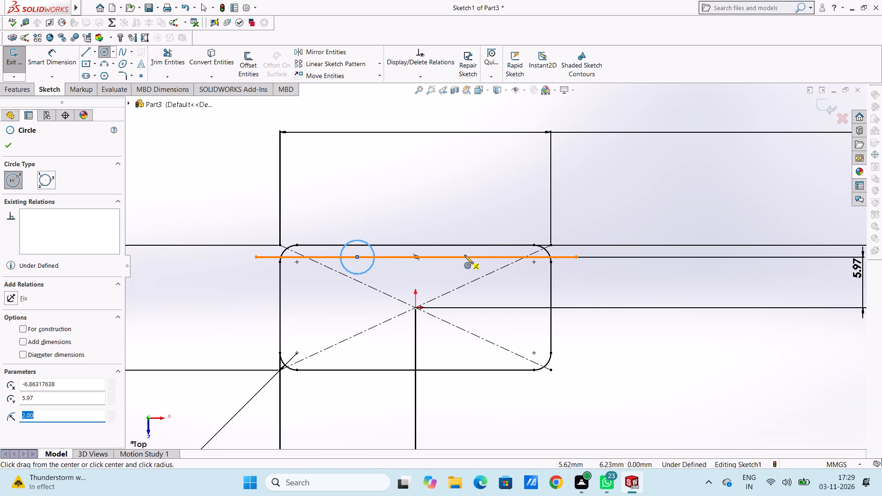
pyautogui.click(482, 257)
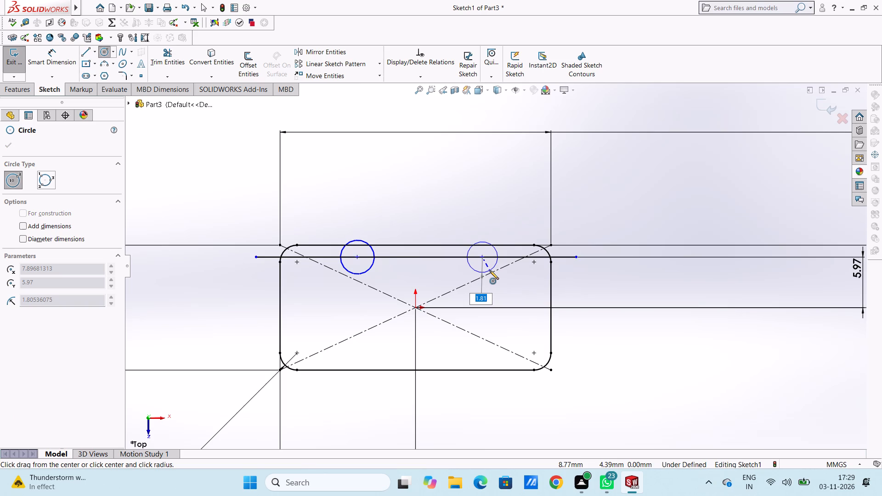
pyautogui.press('2')
pyautogui.press('Return')
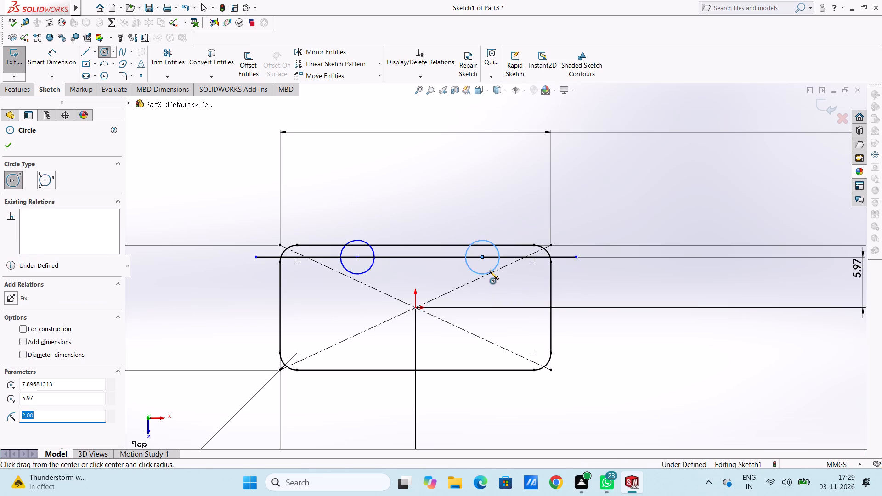
pyautogui.scroll(2, 448, 224)
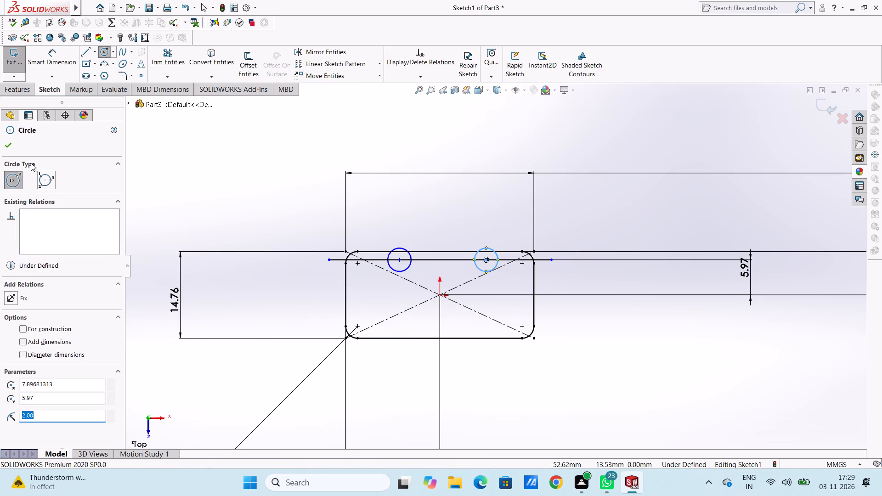
pyautogui.click(6, 145)
pyautogui.click(215, 194)
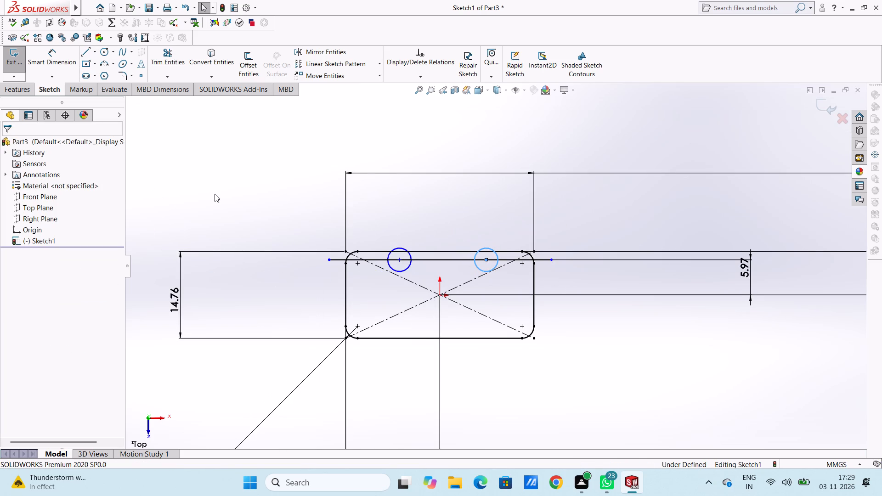
# Dimension the horizontal distance from the origin to the left circle's centre as 8.13 mm, placing it above the rectangle.
pyautogui.click(55, 65)
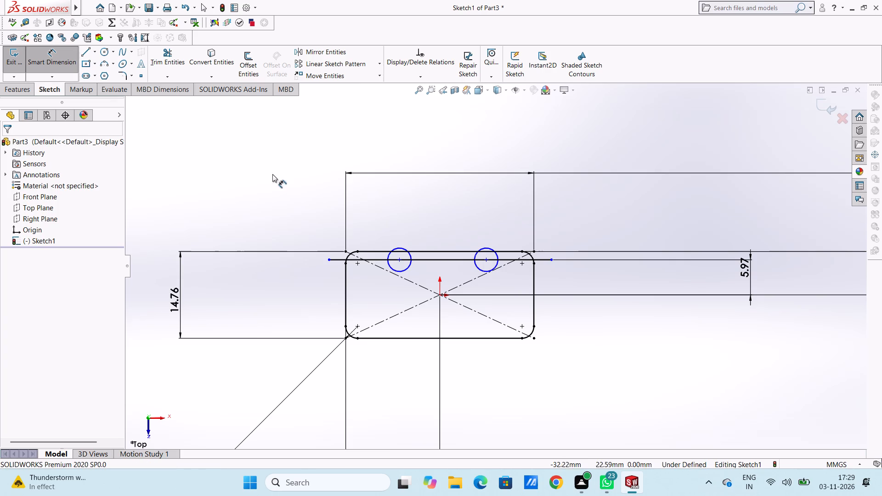
pyautogui.click(439, 298)
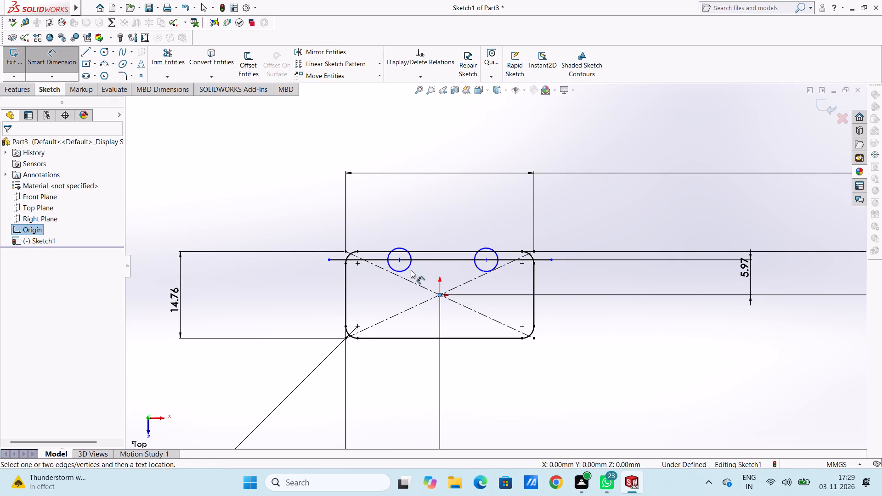
pyautogui.click(398, 260)
pyautogui.scroll(4, 388, 214)
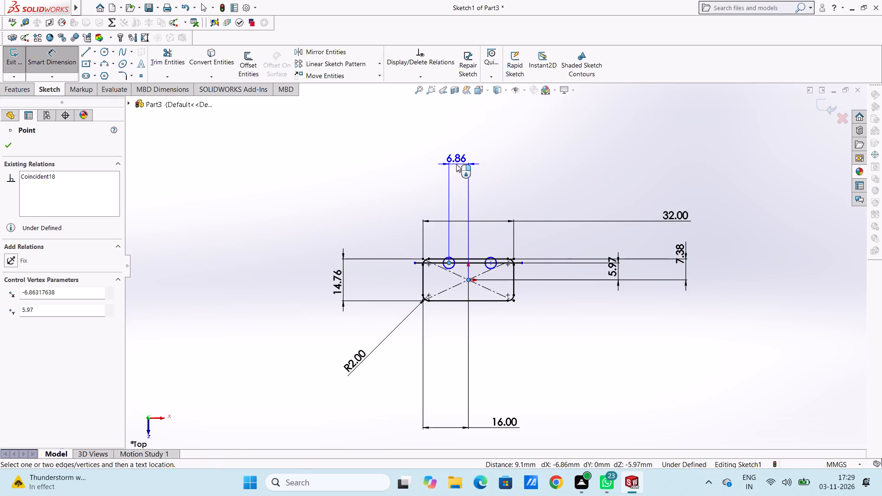
pyautogui.click(456, 160)
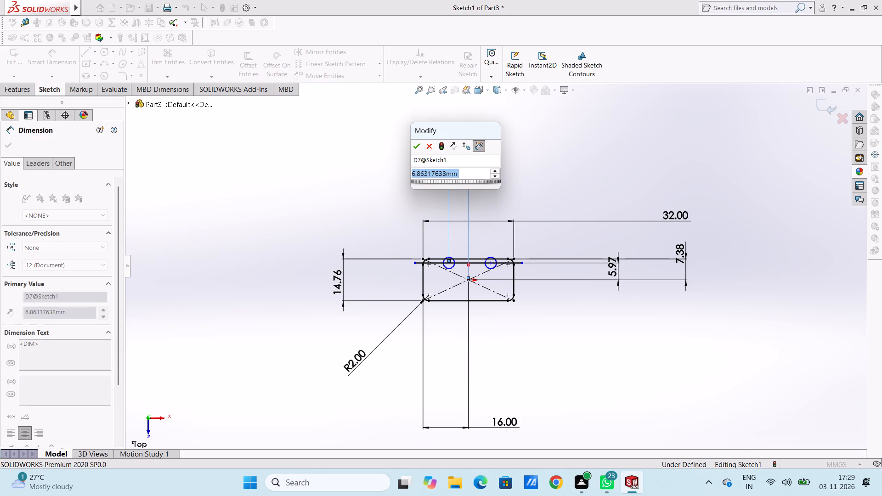
pyautogui.write('8.13')
pyautogui.press('Return')
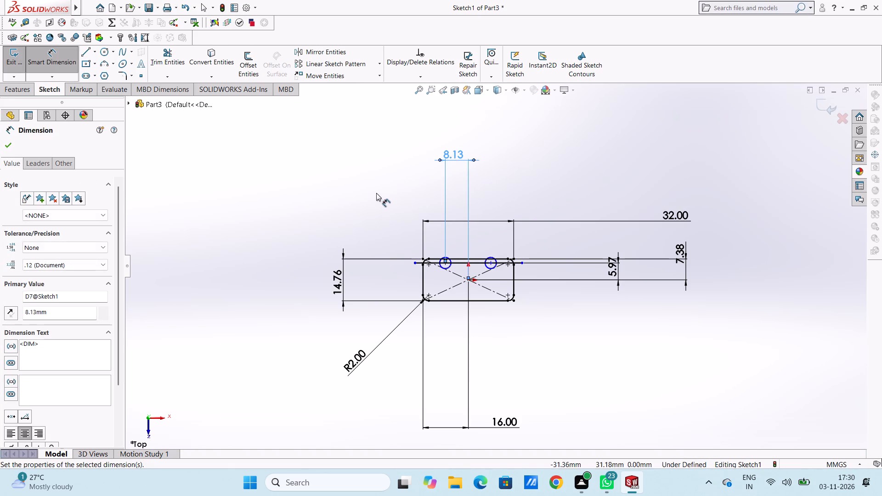
pyautogui.click(374, 195)
# Dimension the horizontal distance from the origin to the right circle's centre as 8.13 mm, placing it above the rectangle.
pyautogui.scroll(-3, 489, 252)
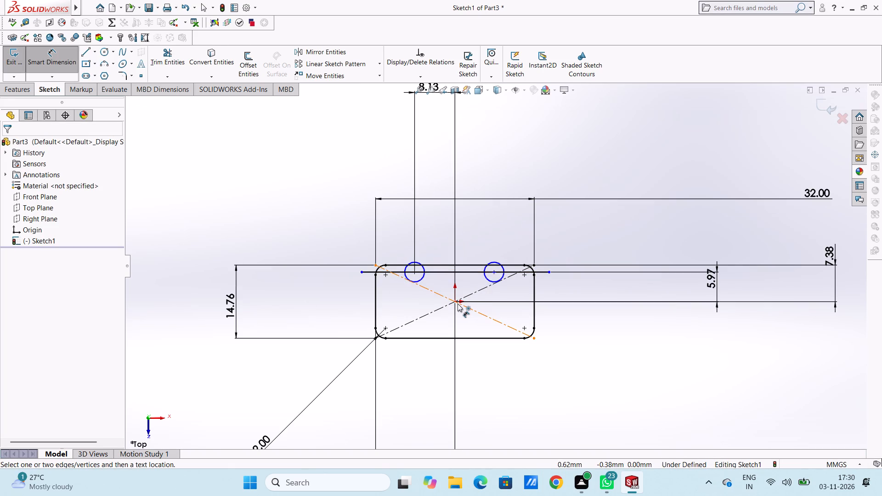
pyautogui.click(458, 304)
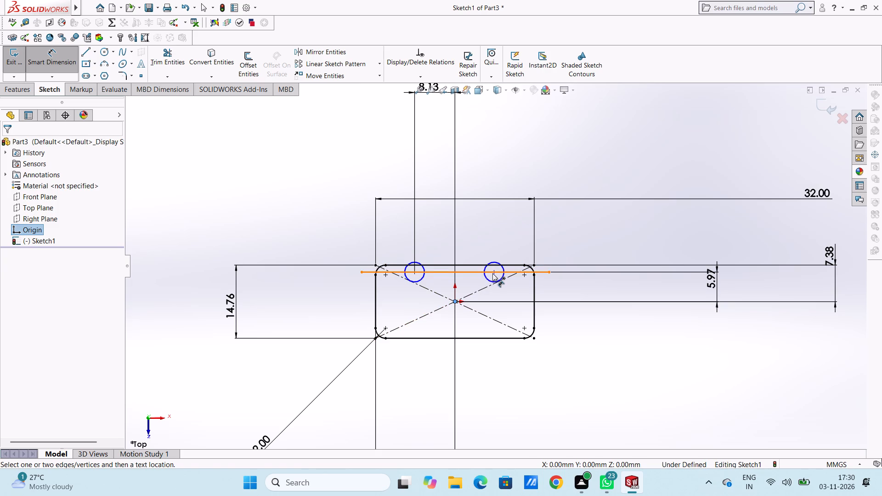
pyautogui.click(492, 273)
pyautogui.scroll(2, 528, 155)
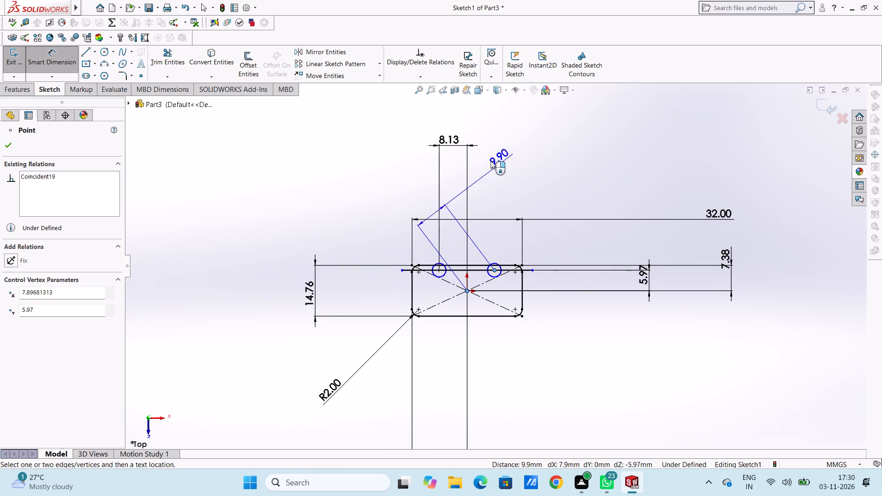
pyautogui.click(489, 145)
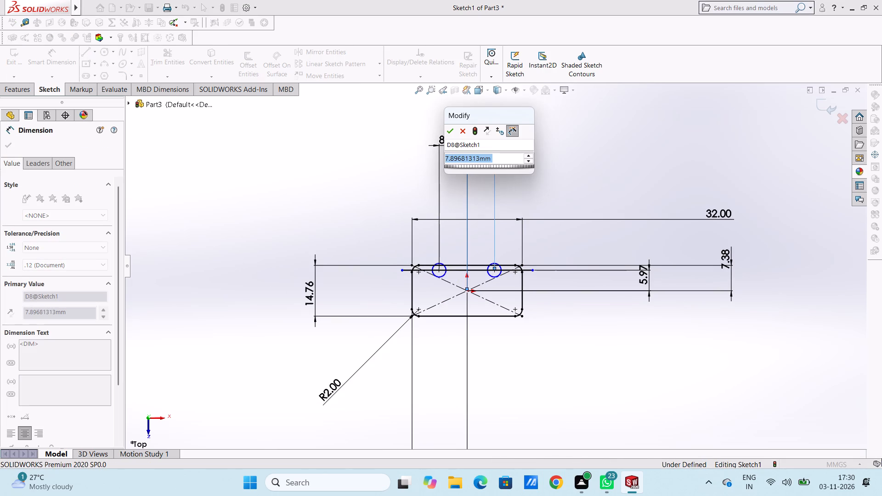
pyautogui.write('8.13')
pyautogui.press('Return')
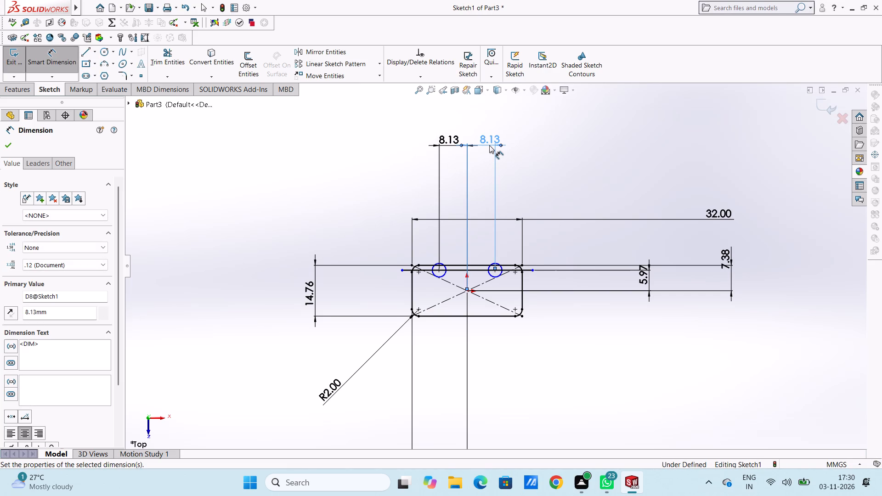
pyautogui.click(485, 175)
# Delete the 5.97 mm dimension between the origin and the horizontal line.
pyautogui.scroll(-2, 481, 266)
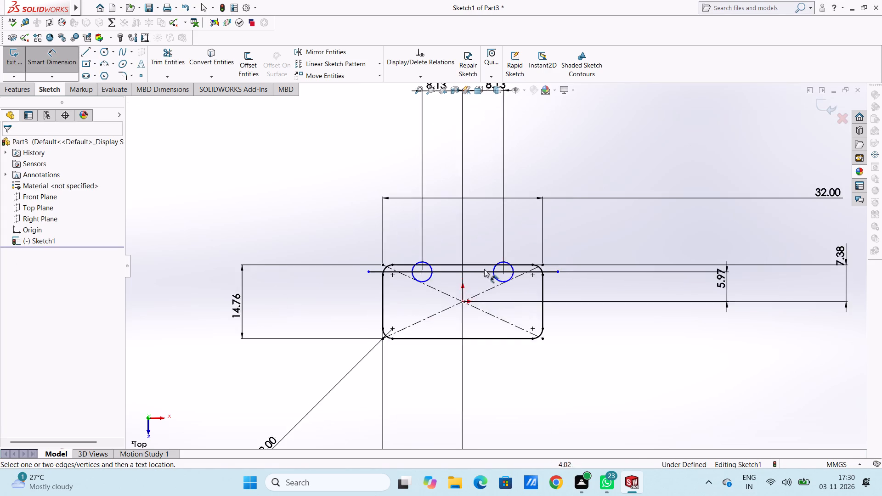
pyautogui.scroll(-1, 484, 269)
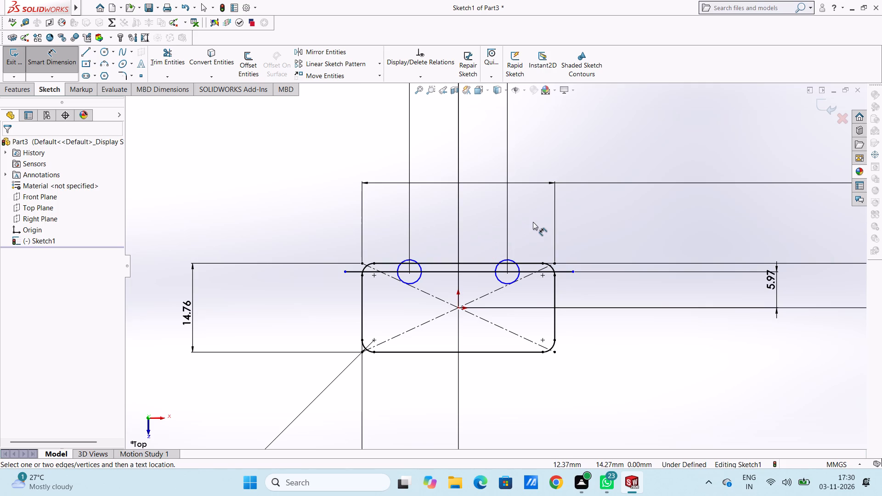
pyautogui.scroll(4, 535, 226)
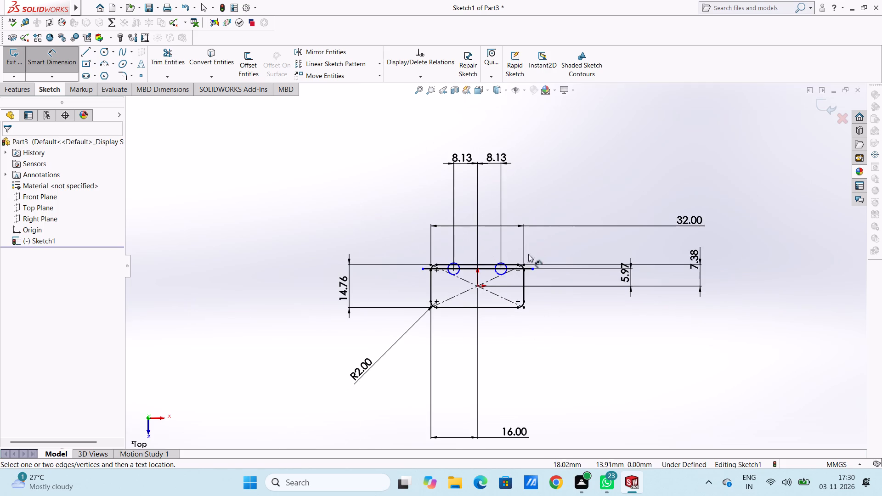
pyautogui.scroll(-4, 520, 284)
pyautogui.scroll(-5, 481, 247)
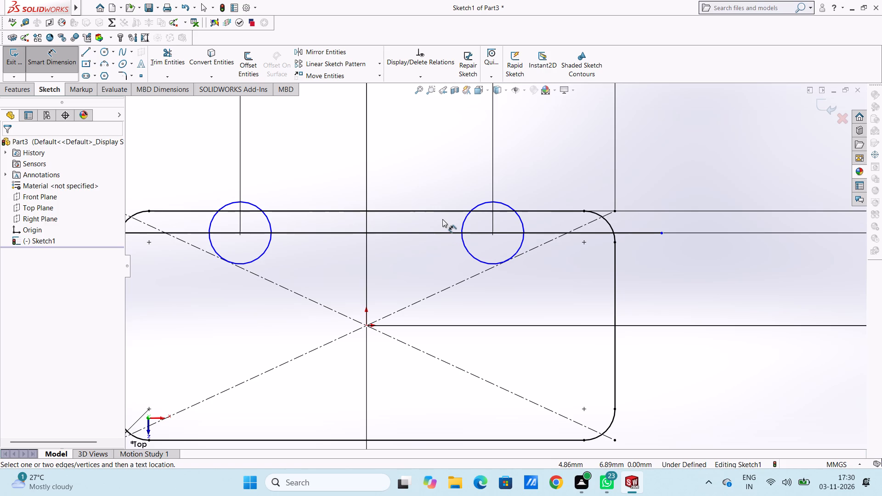
pyautogui.scroll(4, 509, 213)
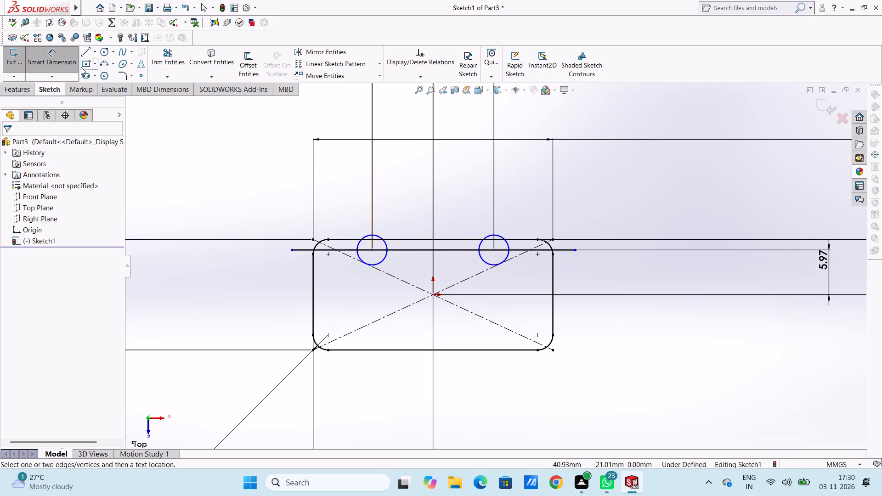
pyautogui.click(64, 63)
pyautogui.scroll(3, 527, 206)
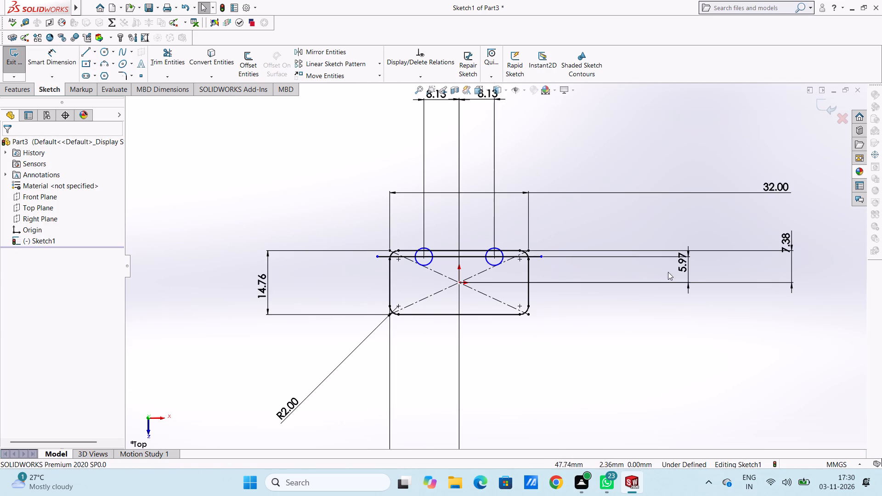
pyautogui.click(684, 271)
pyautogui.rightClick(689, 216)
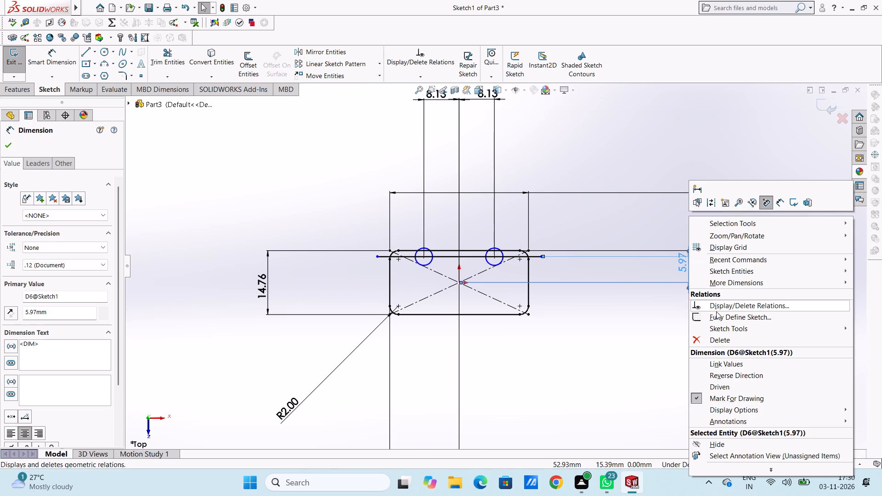
pyautogui.click(718, 340)
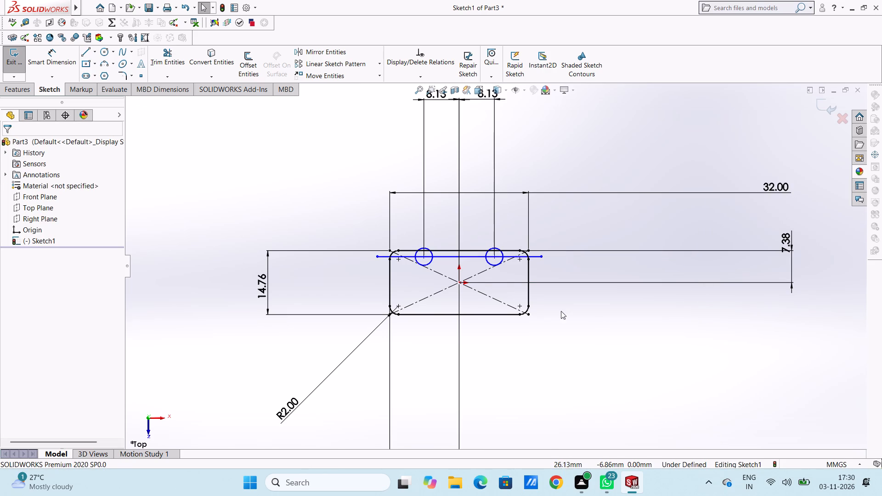
# Dimension the distance between the rectangle's upper edge and the horizontal line as 2 mm, placing it right of the rectangle.
pyautogui.scroll(-2, 446, 311)
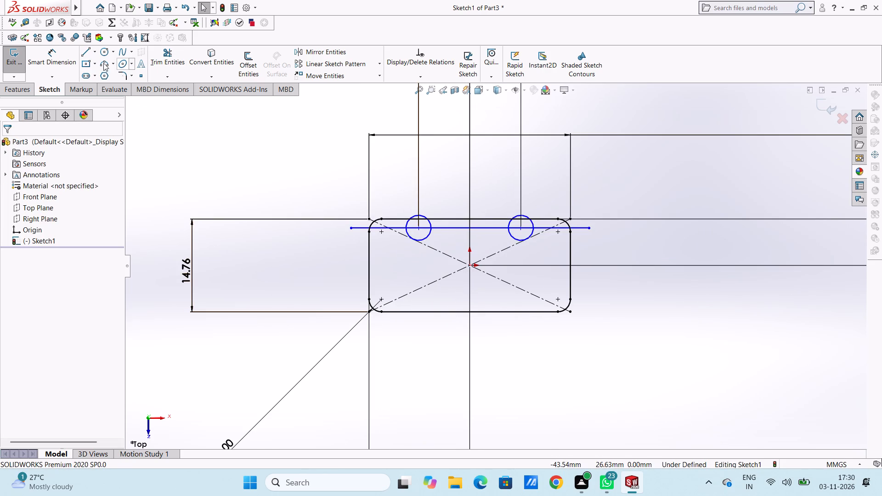
pyautogui.click(62, 55)
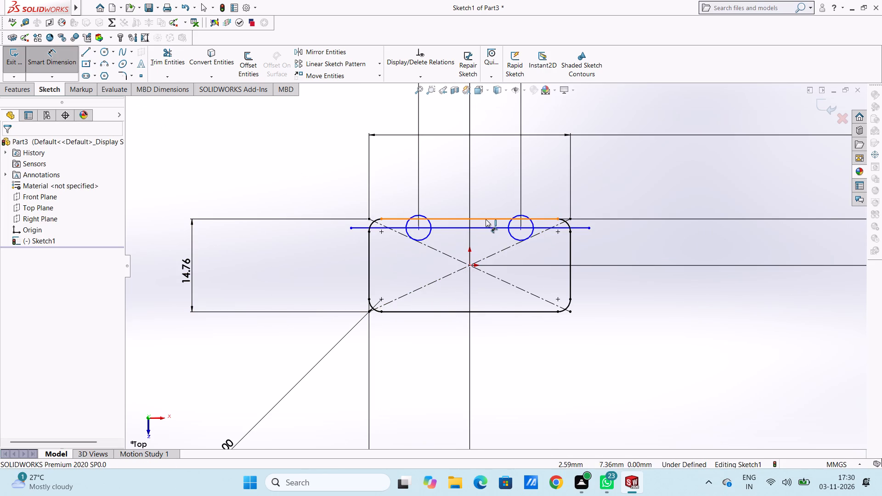
pyautogui.click(486, 219)
pyautogui.click(489, 228)
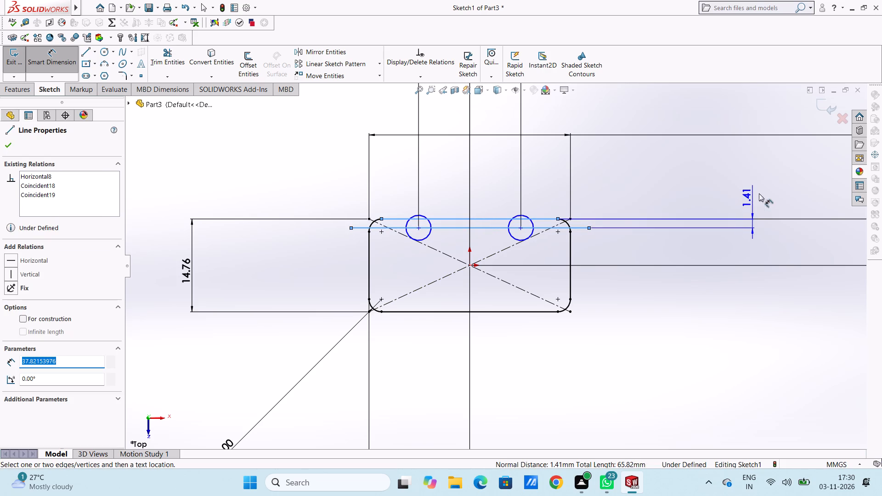
pyautogui.click(765, 178)
pyautogui.press('2')
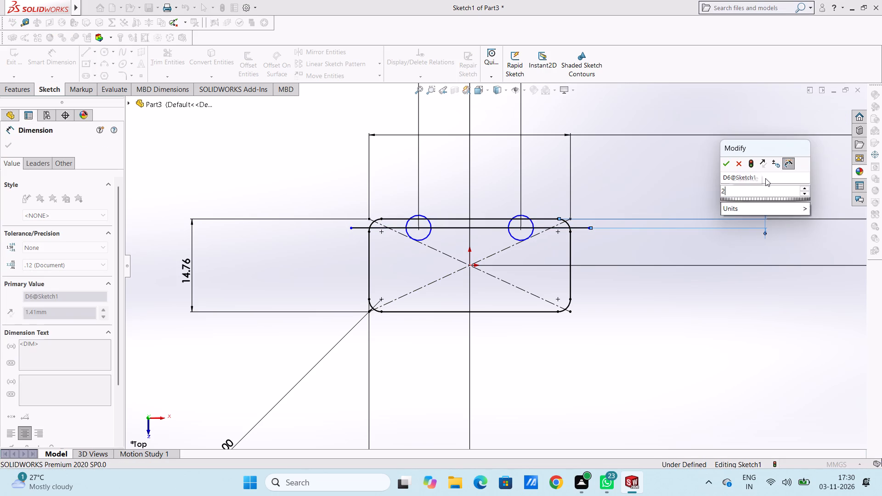
pyautogui.press('Return')
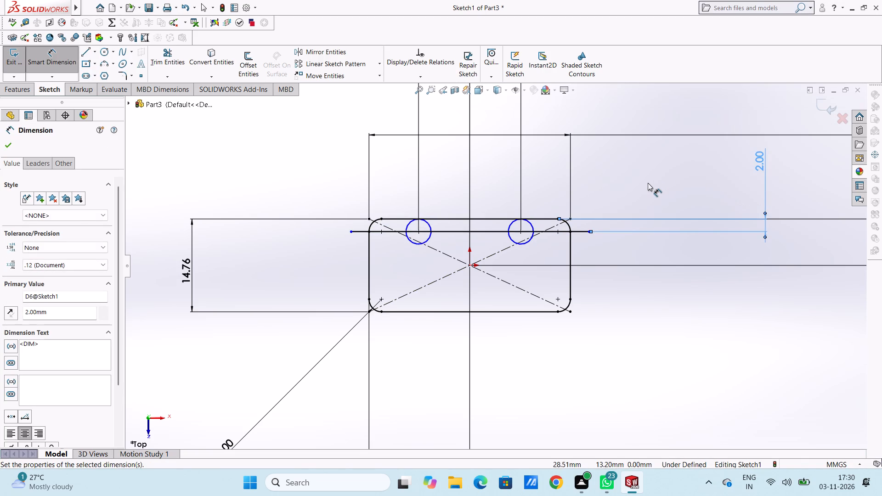
pyautogui.click(648, 183)
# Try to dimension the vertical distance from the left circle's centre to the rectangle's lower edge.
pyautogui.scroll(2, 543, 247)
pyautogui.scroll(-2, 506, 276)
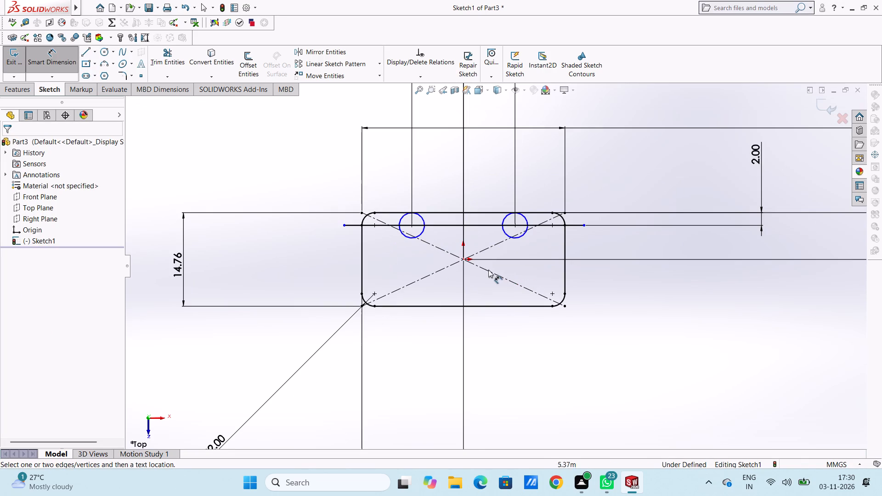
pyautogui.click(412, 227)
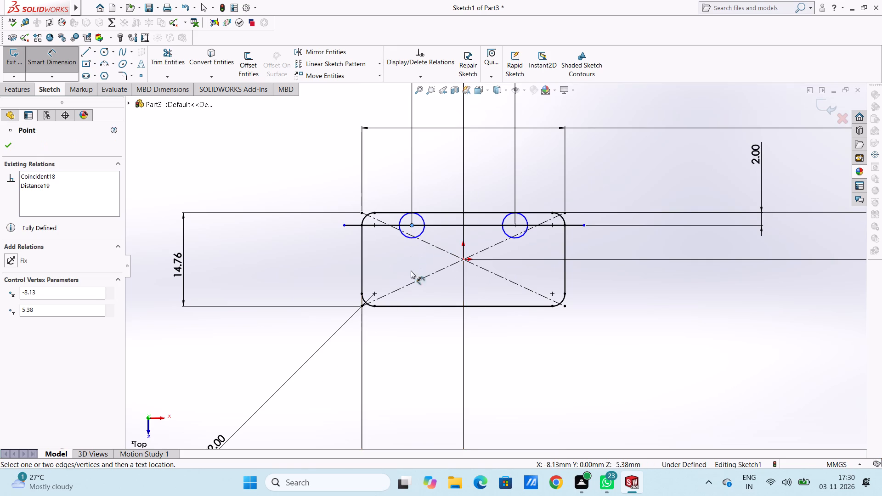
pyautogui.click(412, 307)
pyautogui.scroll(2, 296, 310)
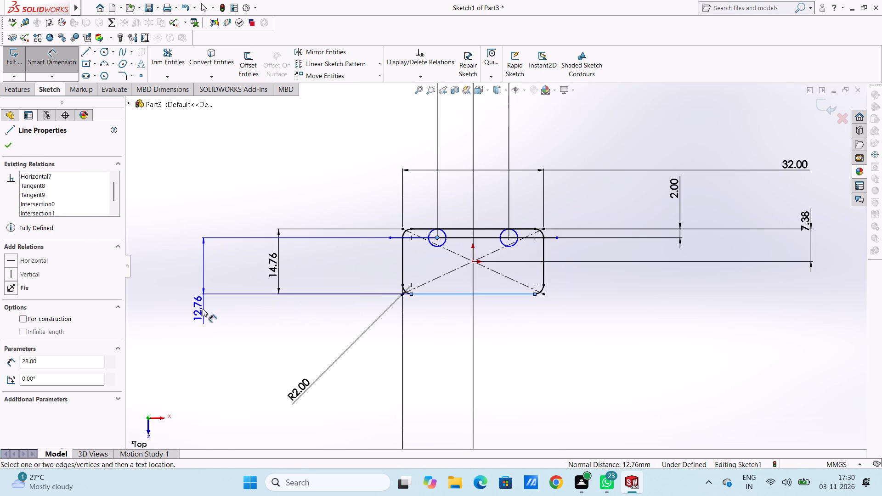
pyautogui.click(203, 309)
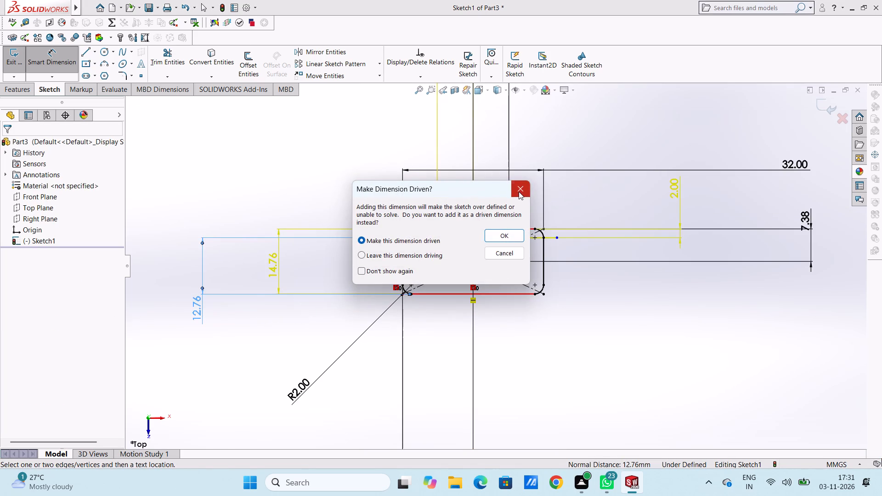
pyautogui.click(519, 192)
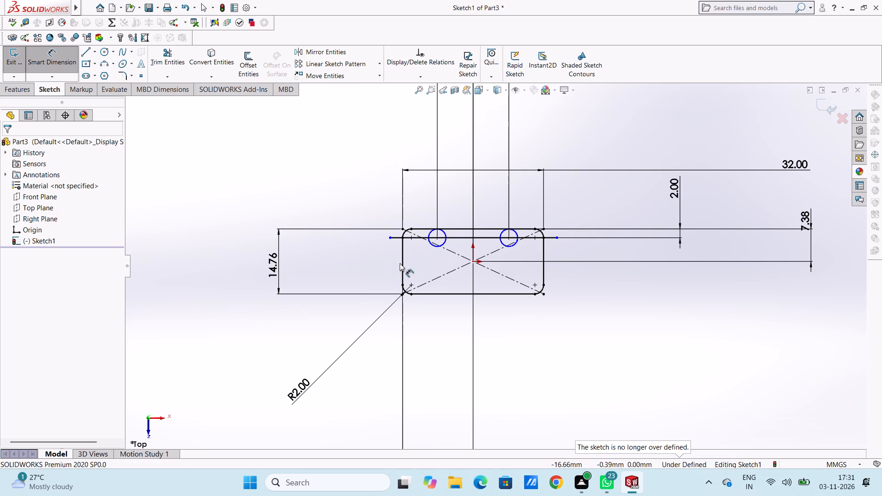
# Dimension the diameters of both circles as 4 mm, placing the dimensions below and to either side of the rectangle.
pyautogui.scroll(-3, 467, 254)
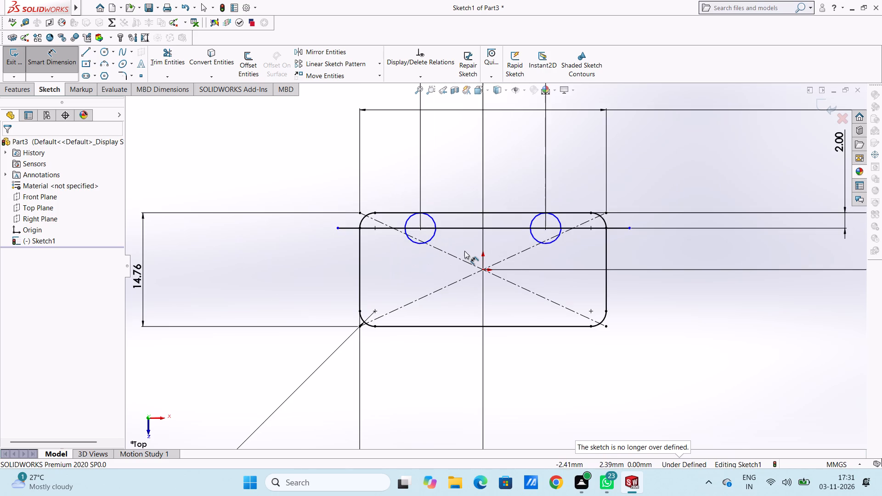
pyautogui.click(430, 238)
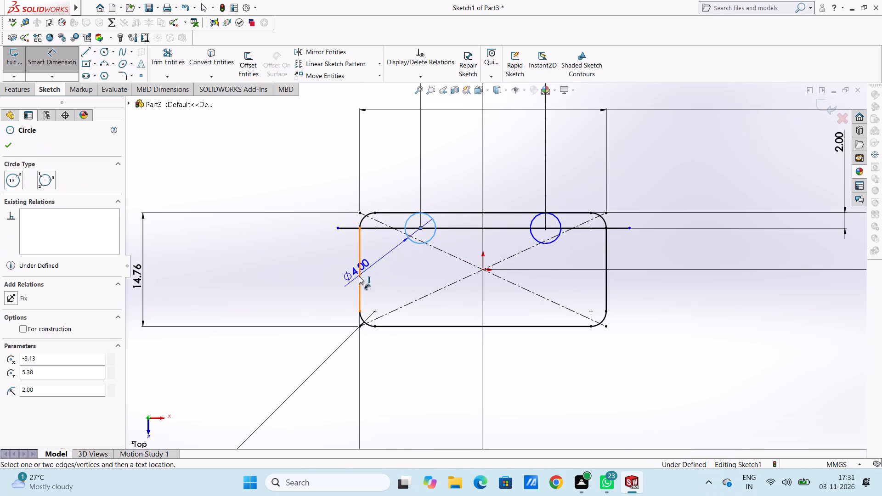
pyautogui.scroll(3, 358, 276)
pyautogui.click(264, 340)
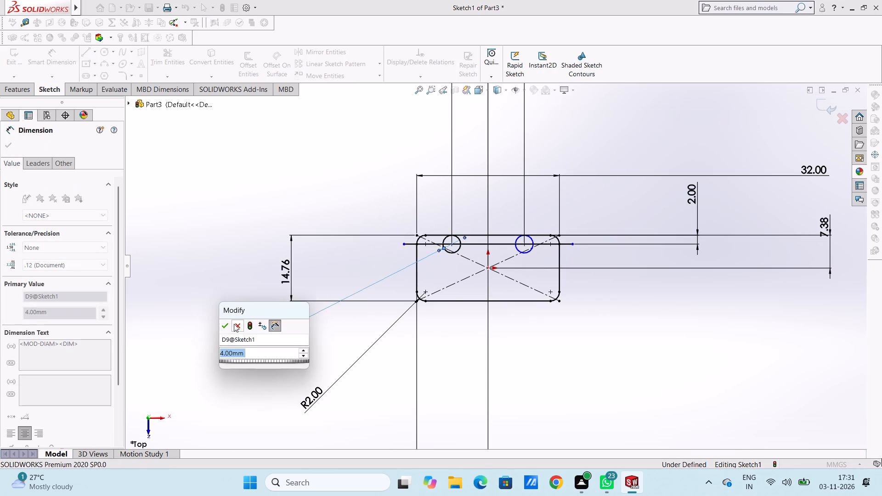
pyautogui.click(224, 324)
pyautogui.click(237, 282)
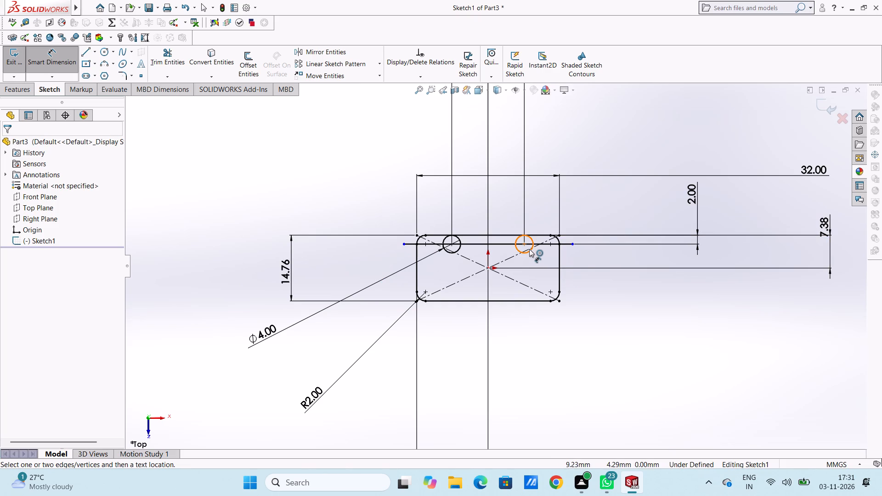
pyautogui.click(529, 249)
pyautogui.click(689, 327)
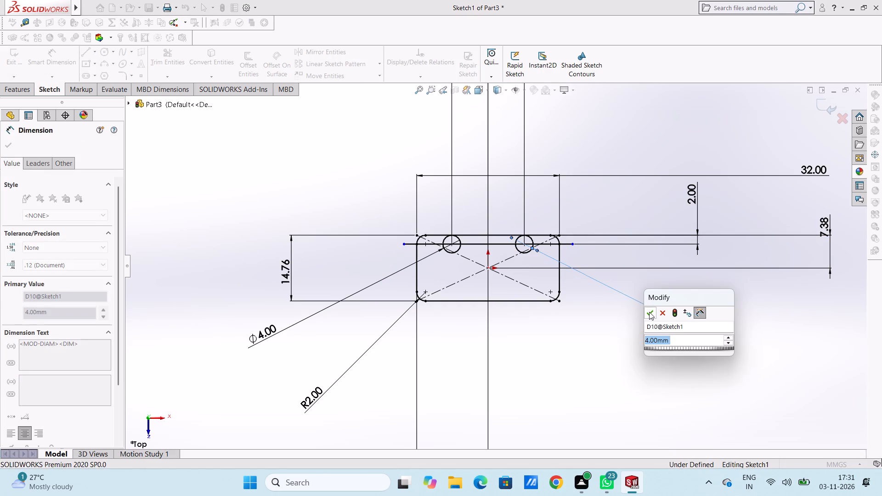
pyautogui.doubleClick(649, 312)
# Trim away all segments of the horizontal line that lie outside the left and right circles.
pyautogui.scroll(-3, 551, 248)
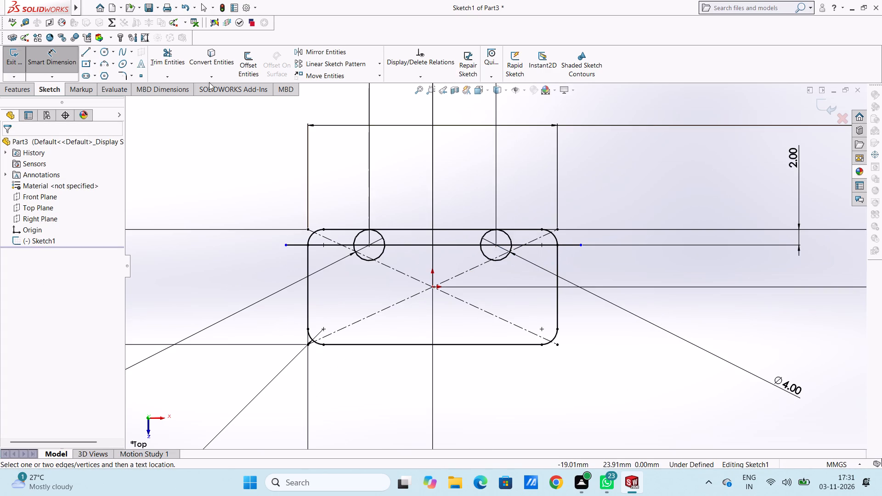
pyautogui.click(170, 61)
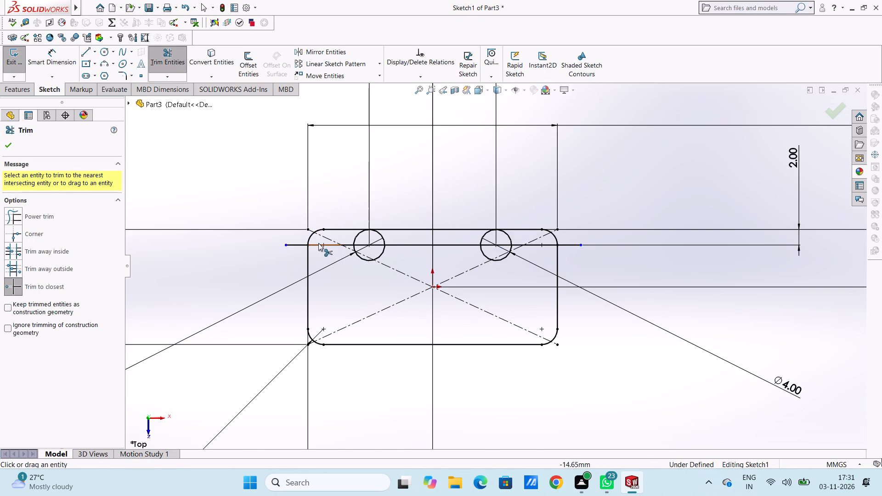
pyautogui.click(318, 243)
pyautogui.click(300, 245)
pyautogui.scroll(-4, 350, 253)
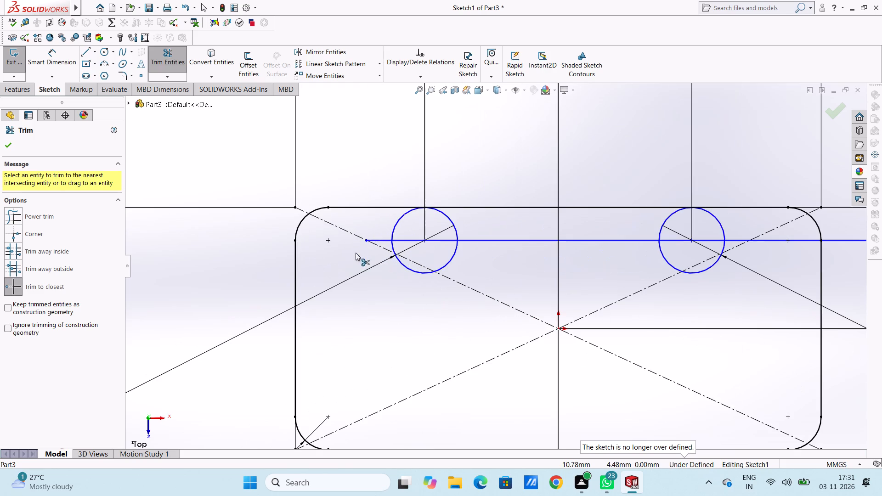
pyautogui.click(380, 242)
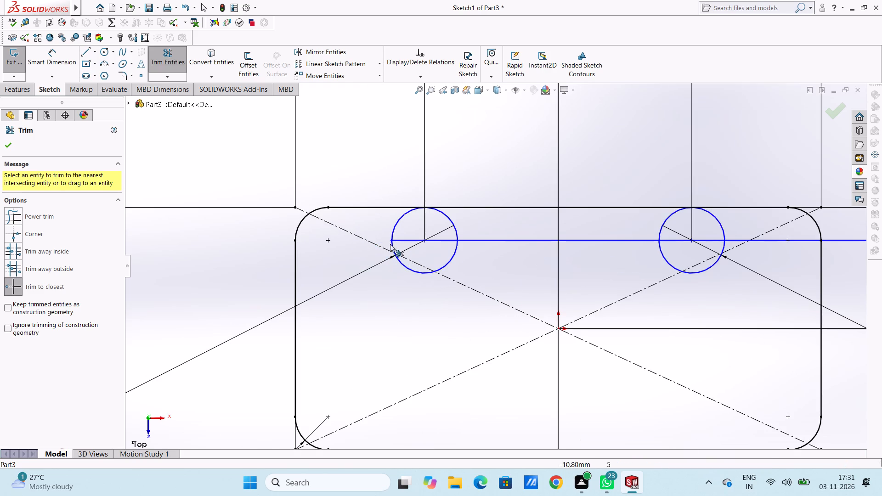
pyautogui.scroll(8, 479, 265)
pyautogui.scroll(-4, 552, 269)
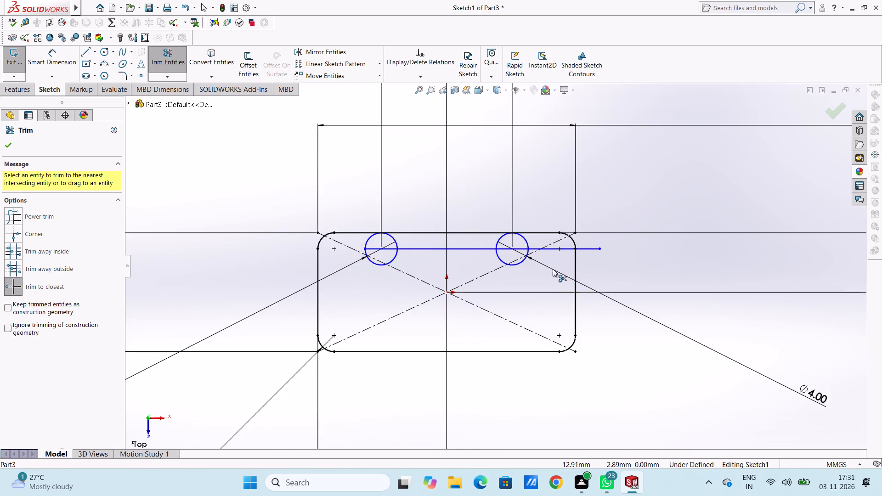
pyautogui.scroll(-6, 546, 268)
pyautogui.click(498, 210)
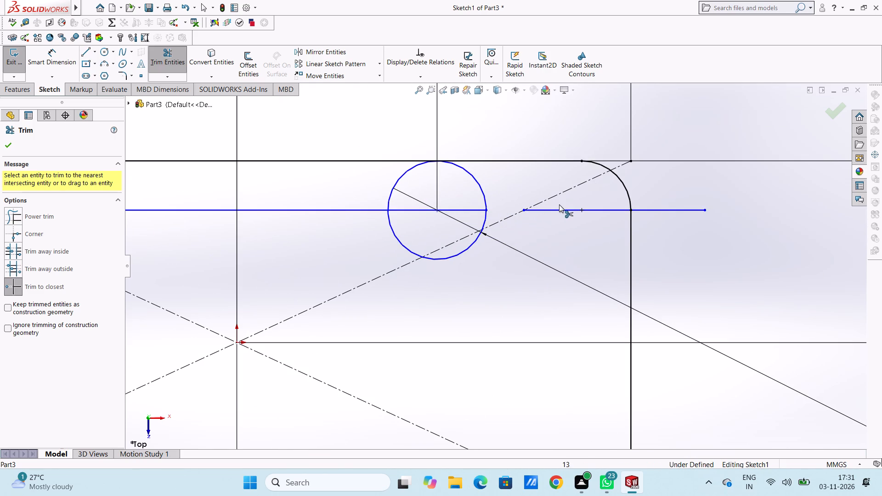
pyautogui.click(560, 210)
pyautogui.click(655, 212)
# Trim both circles and the horizontal line inside them, keeping only each circle's upper quarter arc facing the rectangle's middle.
pyautogui.scroll(6, 479, 265)
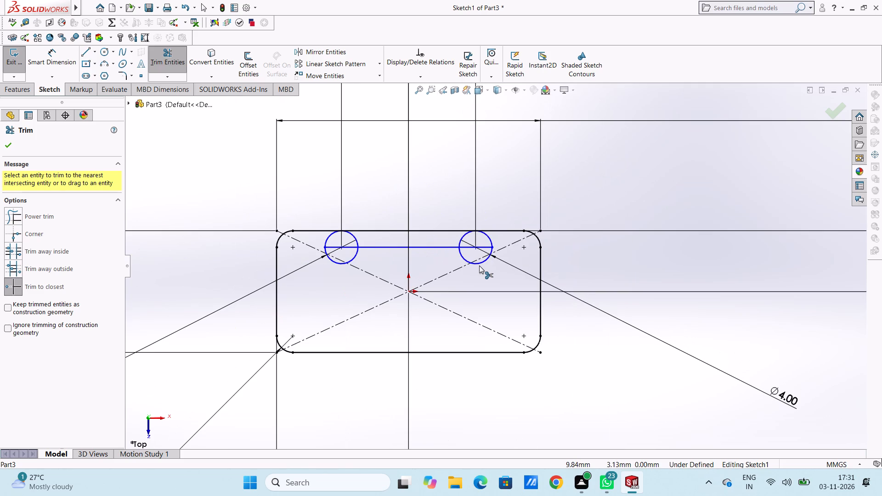
pyautogui.click(461, 254)
pyautogui.click(489, 248)
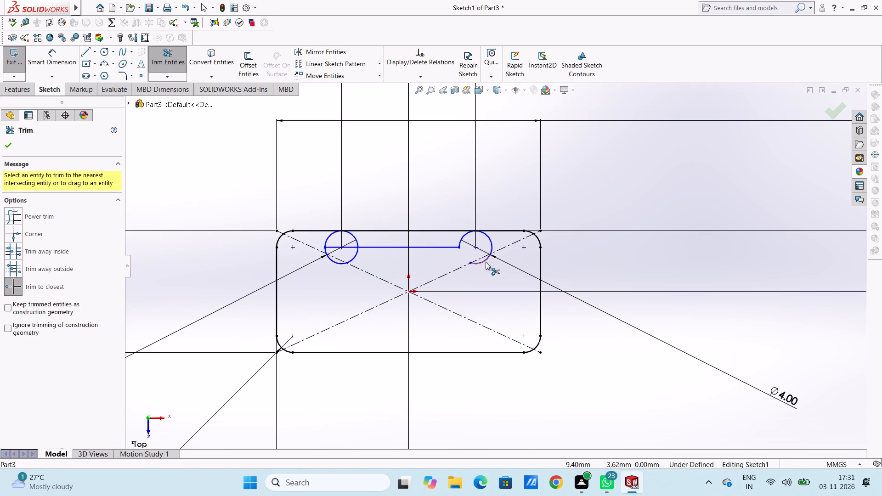
pyautogui.click(486, 262)
pyautogui.click(491, 243)
pyautogui.click(329, 259)
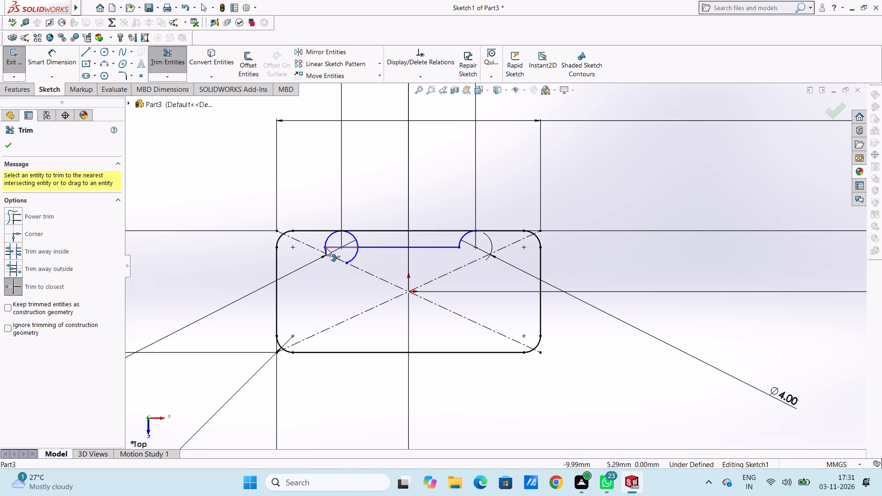
pyautogui.click(326, 248)
pyautogui.click(325, 247)
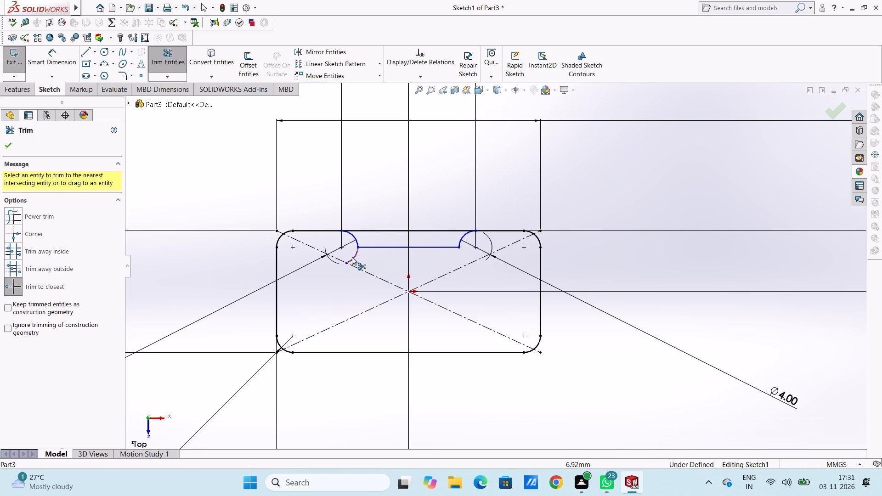
pyautogui.click(352, 257)
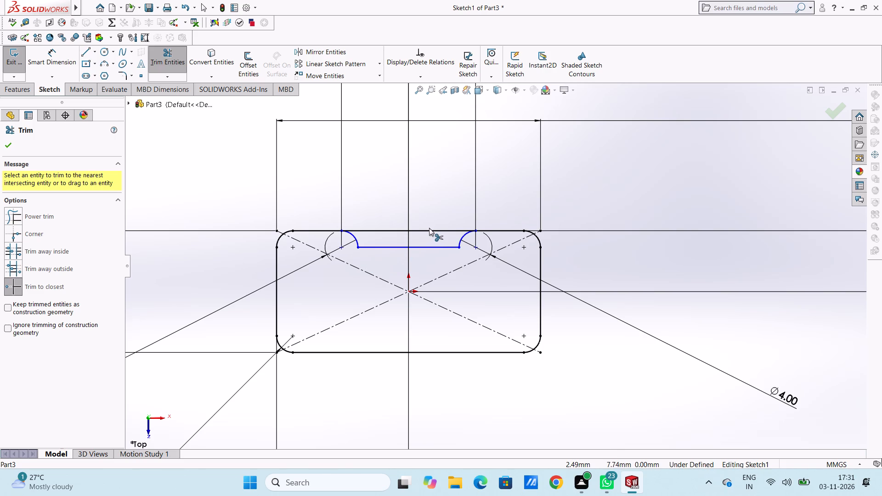
# Trim away the rectangle's upper edge between the two quarter arcs to open the notch, and finish trimming.
pyautogui.click(429, 229)
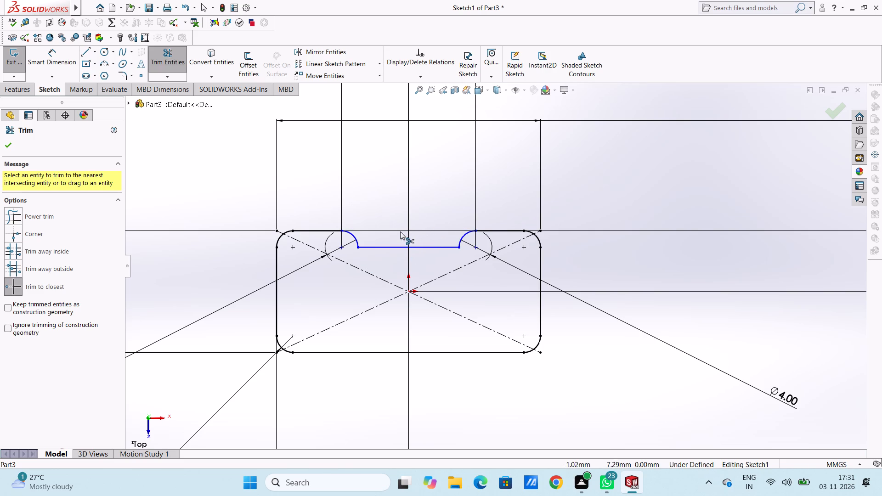
pyautogui.doubleClick(400, 231)
pyautogui.moveTo(400, 231); pyautogui.dragTo(394, 229)
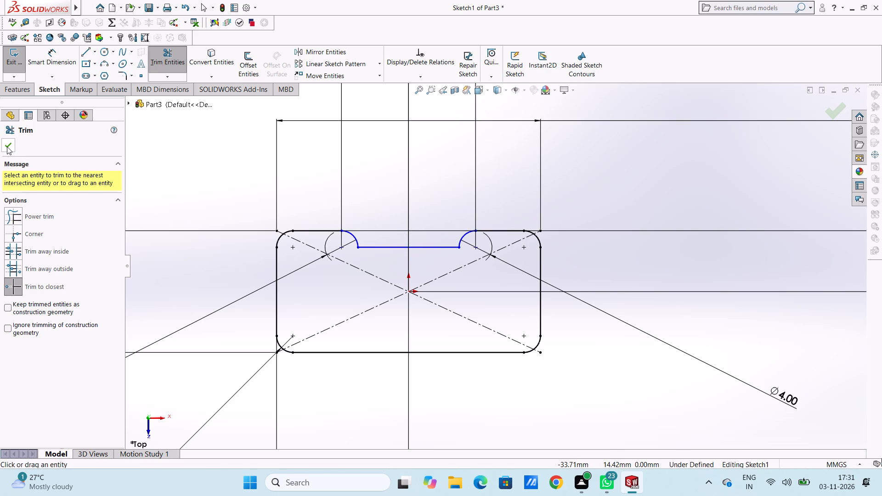
pyautogui.click(7, 147)
pyautogui.click(185, 183)
# Dimension the horizontal distance between the left notch arc's centre and the upper-left corner fillet's centre, placing it below them.
pyautogui.scroll(4, 187, 184)
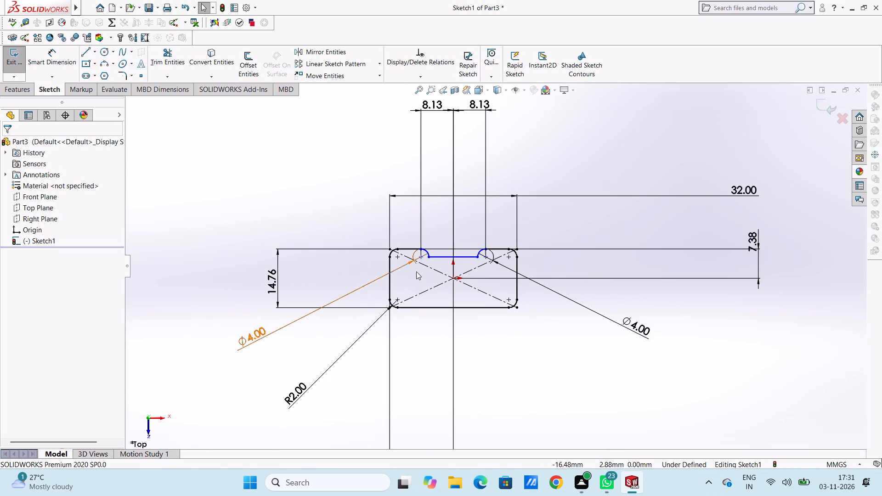
pyautogui.scroll(-4, 436, 276)
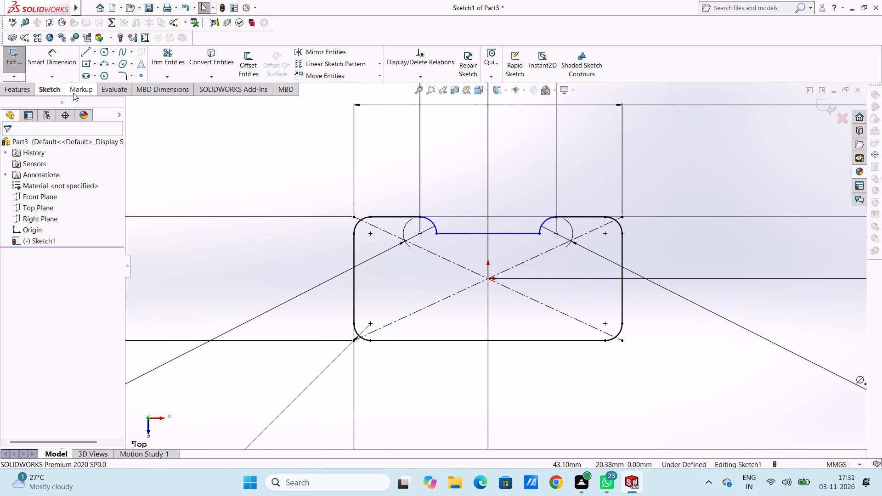
pyautogui.click(65, 59)
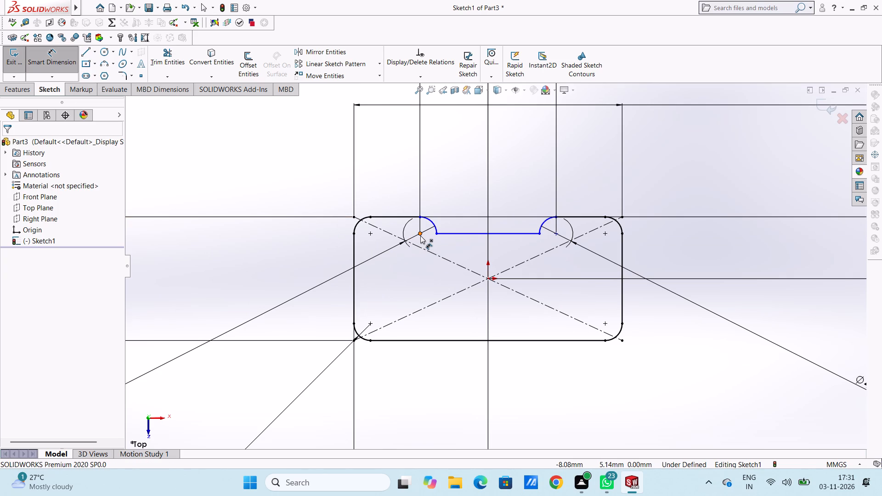
pyautogui.click(420, 236)
pyautogui.click(372, 231)
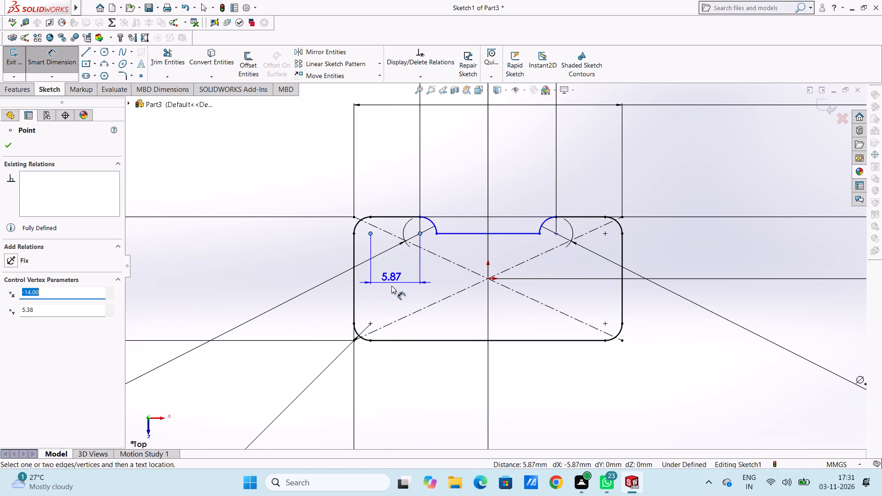
pyautogui.click(392, 287)
pyautogui.click(348, 273)
pyautogui.click(323, 265)
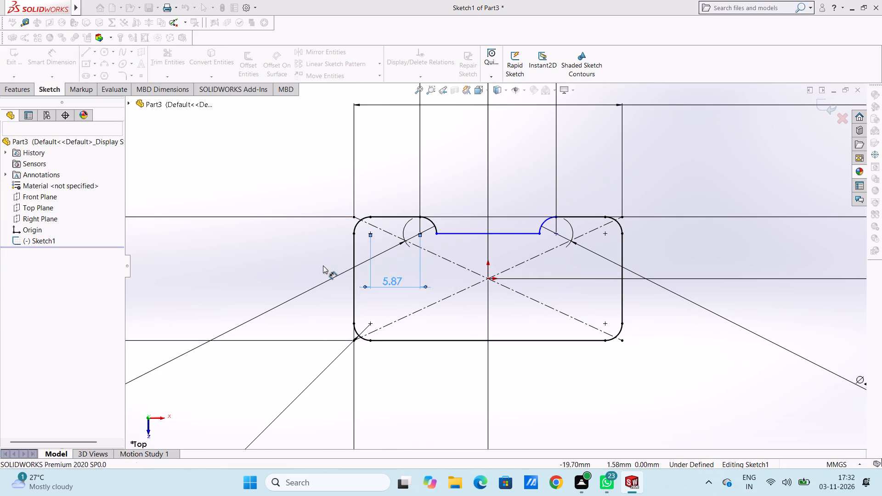
# Dimension the horizontal distance between the right notch arc's centre and the upper-right corner fillet's centre, placing it below them.
pyautogui.click(554, 235)
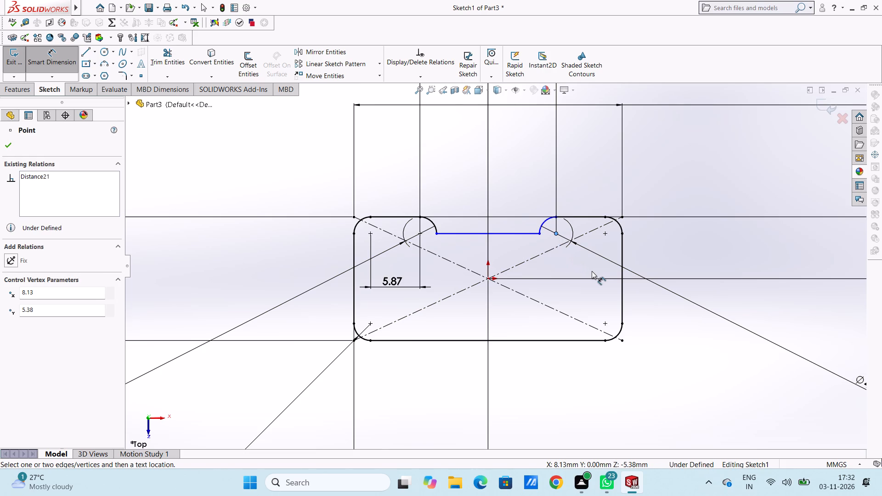
pyautogui.click(607, 232)
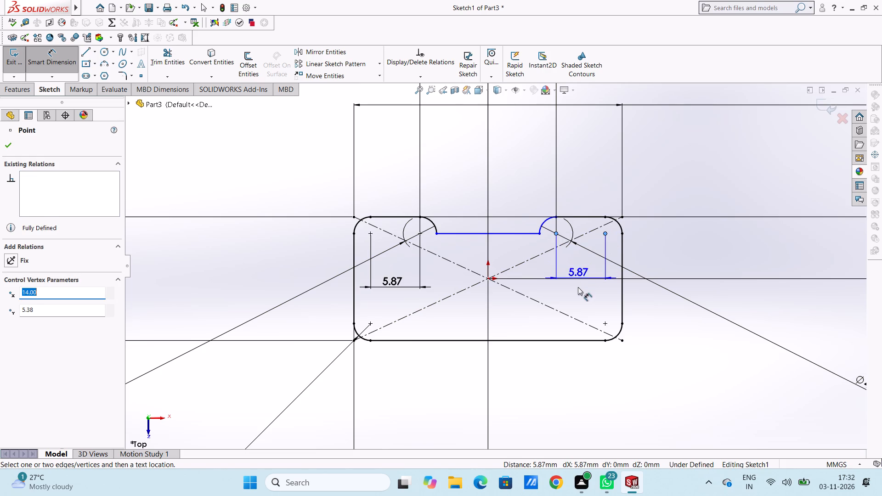
pyautogui.click(577, 299)
pyautogui.moveTo(578, 298); pyautogui.dragTo(558, 304)
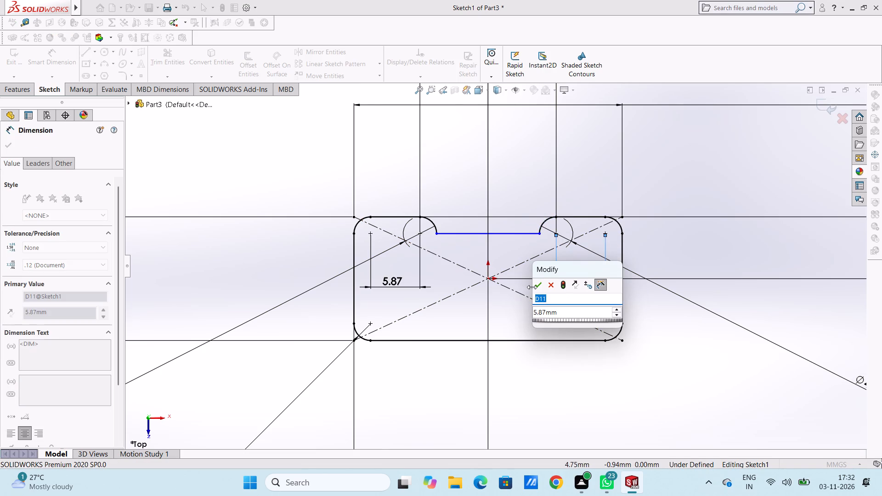
pyautogui.click(536, 287)
pyautogui.click(580, 263)
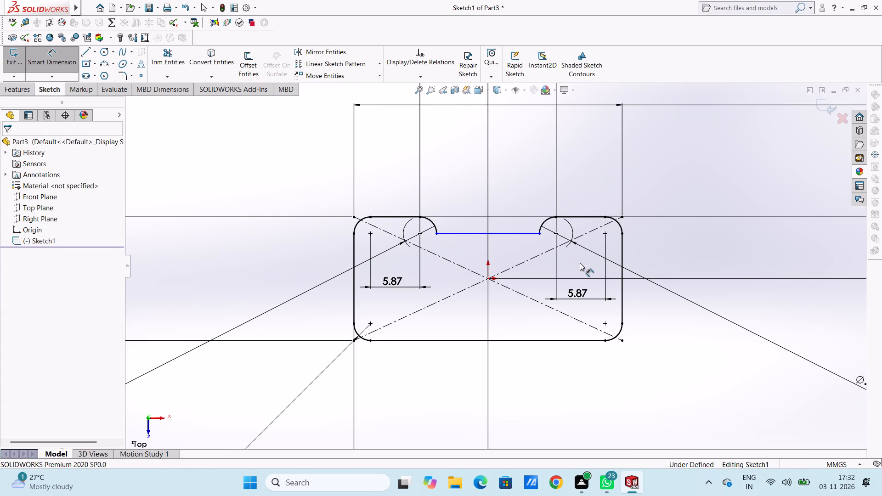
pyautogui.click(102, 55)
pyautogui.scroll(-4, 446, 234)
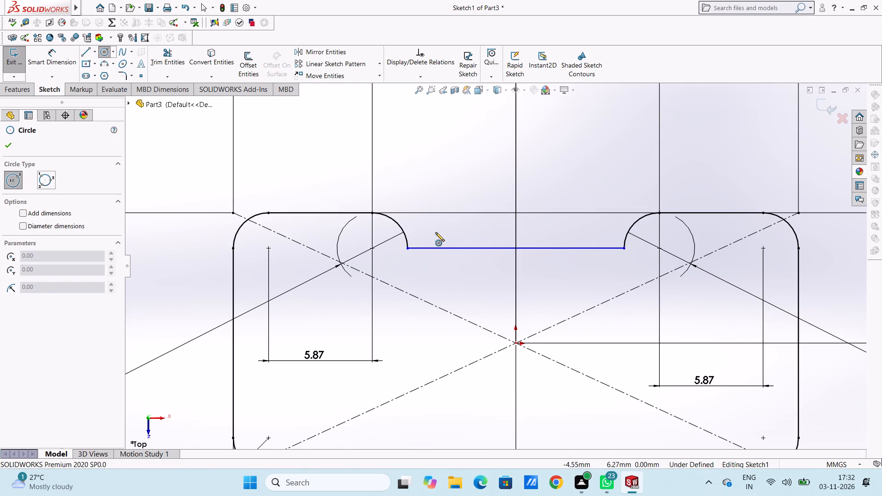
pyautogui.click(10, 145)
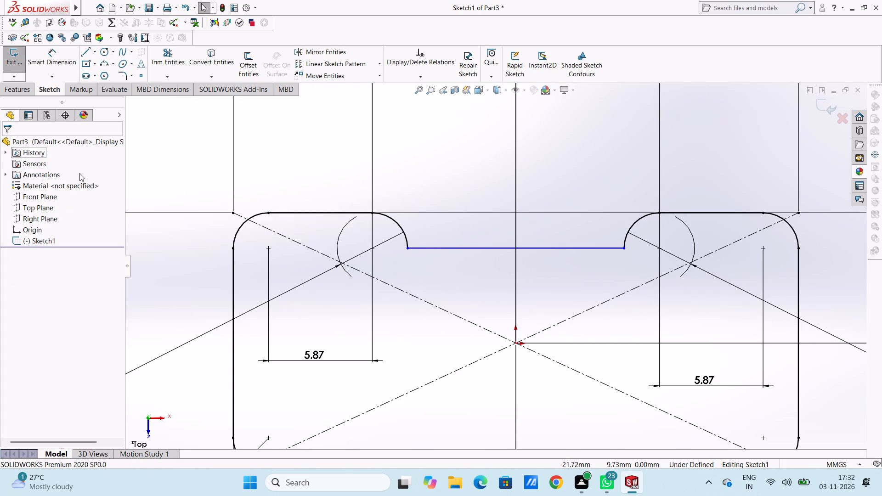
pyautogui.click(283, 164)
# Dimension the vertical distance between the origin and the notch's horizontal line, placing it inside the profile.
pyautogui.scroll(4, 283, 164)
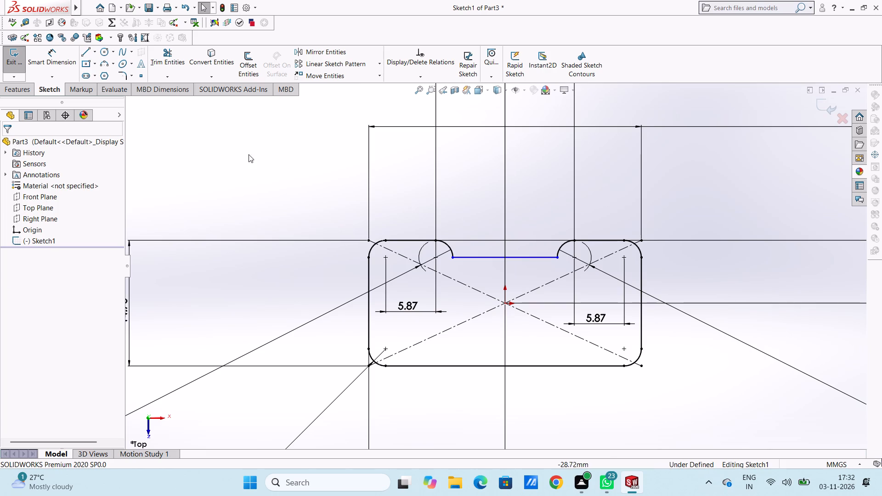
pyautogui.scroll(3, 557, 304)
pyautogui.scroll(-4, 517, 306)
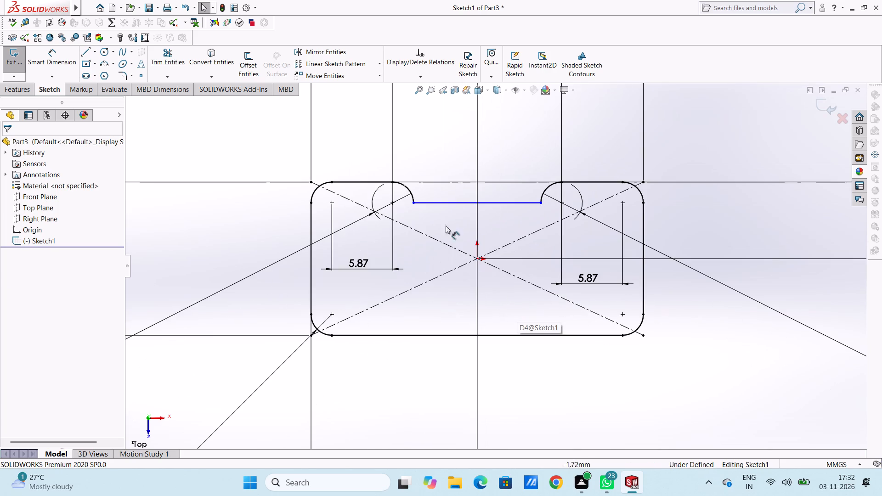
pyautogui.click(62, 61)
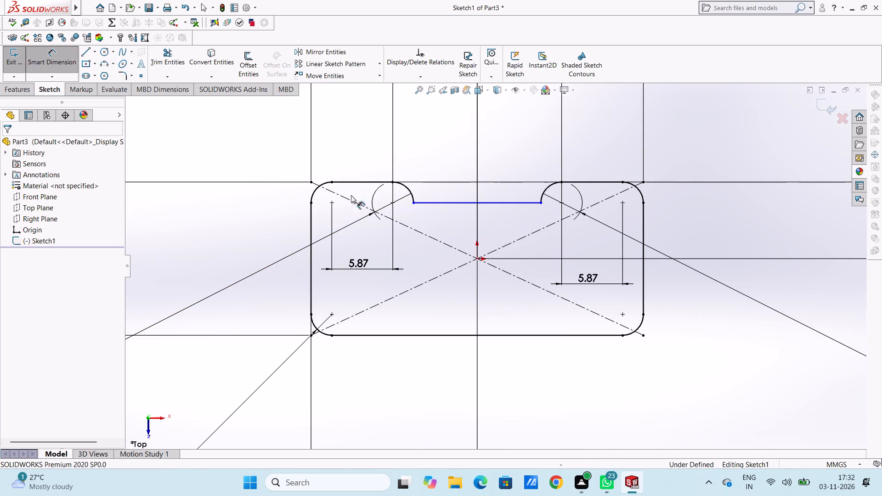
pyautogui.click(477, 259)
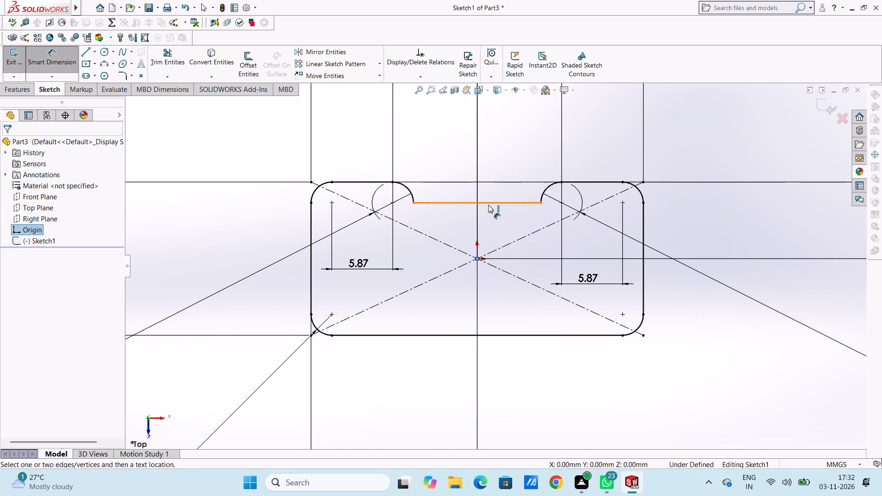
pyautogui.click(488, 205)
pyautogui.click(494, 236)
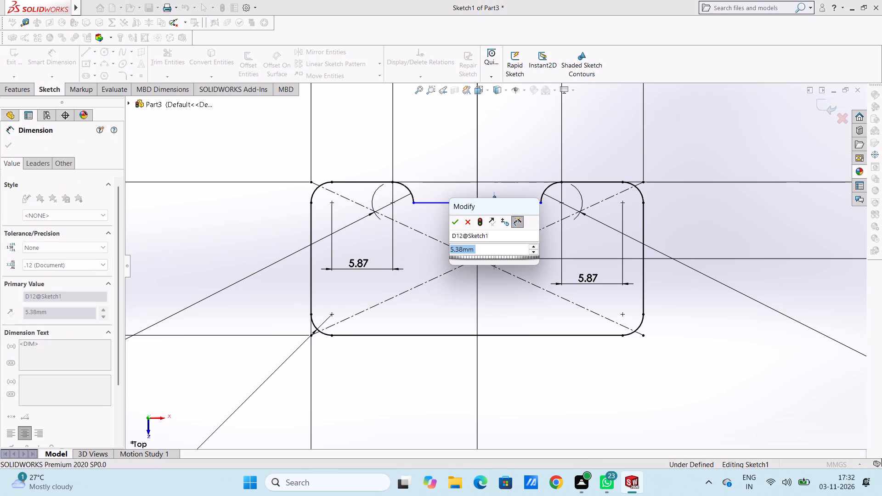
pyautogui.click(455, 222)
pyautogui.click(452, 221)
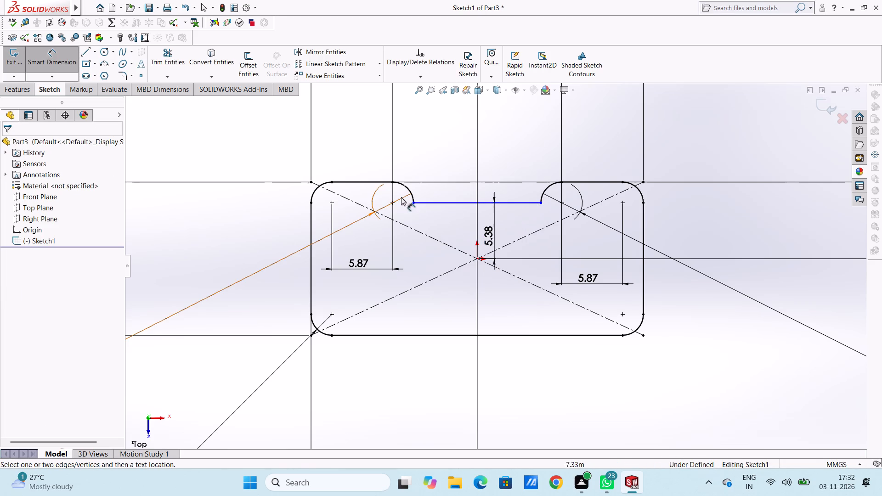
# Dimension the horizontal distance between the two endpoints of the notch's bottom line, placing it below the origin.
pyautogui.click(413, 204)
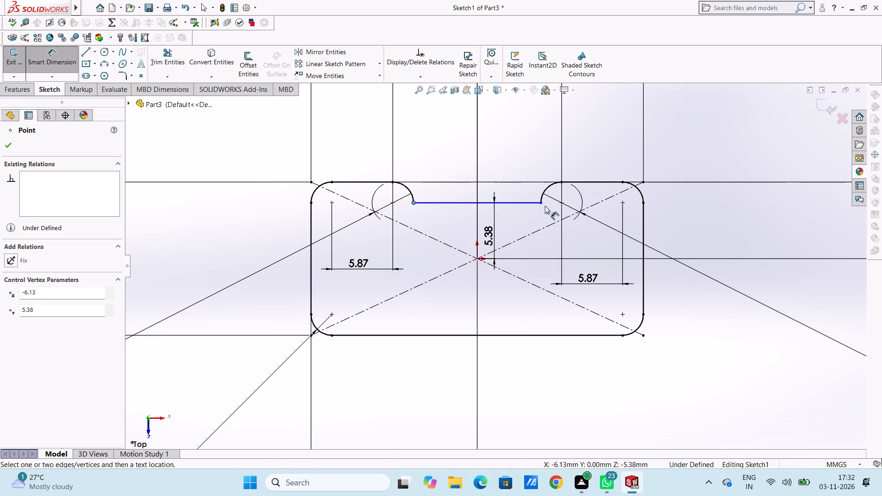
pyautogui.click(541, 203)
pyautogui.click(523, 301)
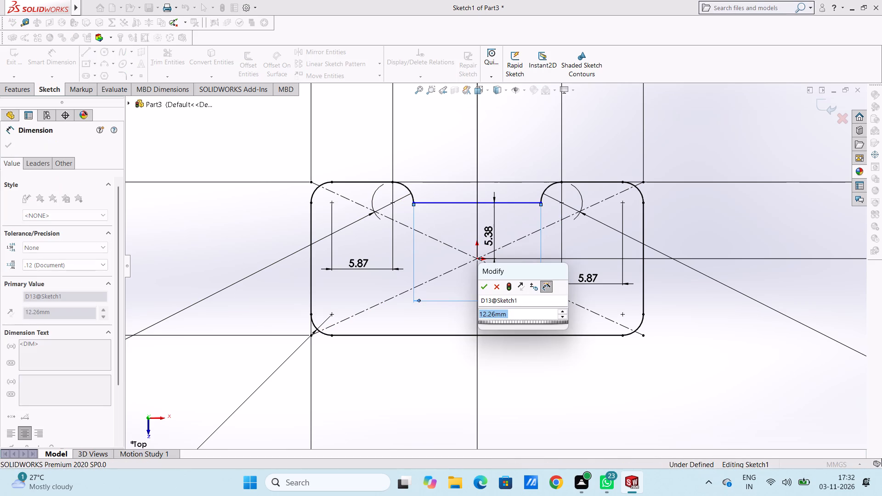
pyautogui.click(483, 288)
pyautogui.click(460, 287)
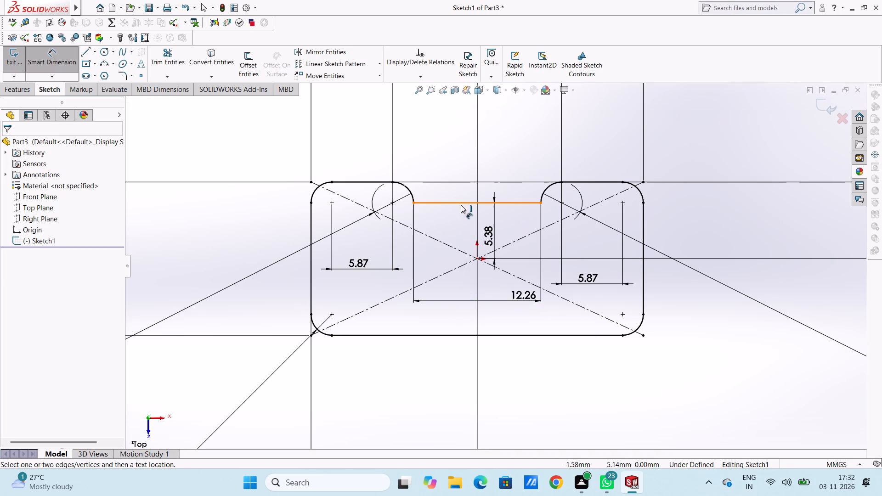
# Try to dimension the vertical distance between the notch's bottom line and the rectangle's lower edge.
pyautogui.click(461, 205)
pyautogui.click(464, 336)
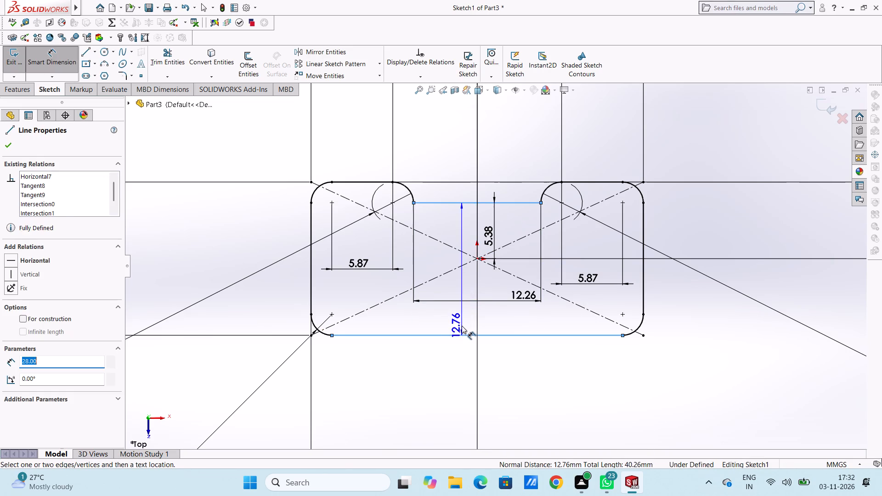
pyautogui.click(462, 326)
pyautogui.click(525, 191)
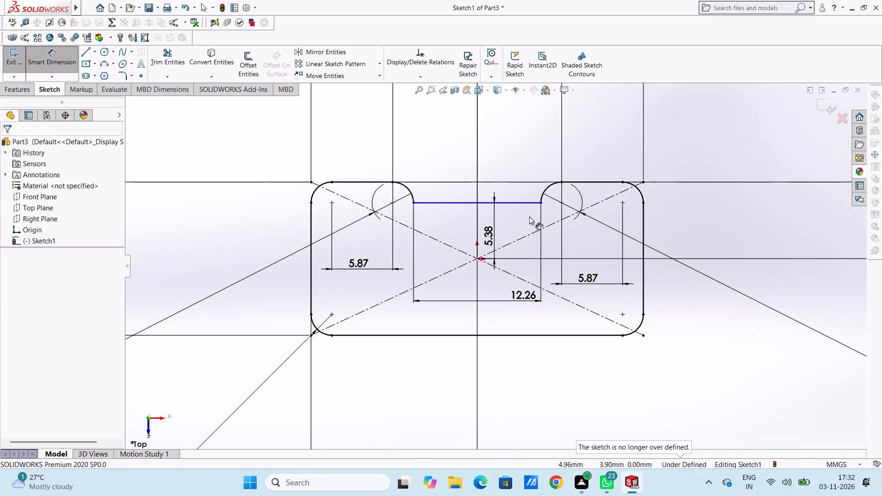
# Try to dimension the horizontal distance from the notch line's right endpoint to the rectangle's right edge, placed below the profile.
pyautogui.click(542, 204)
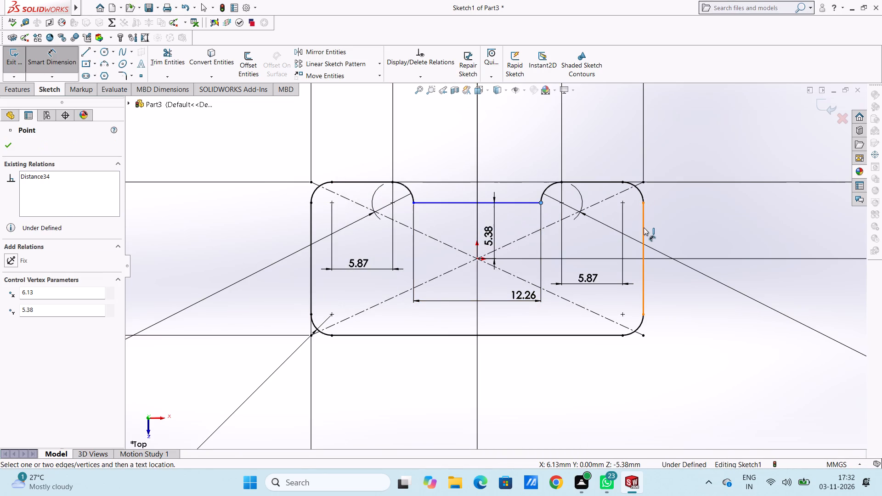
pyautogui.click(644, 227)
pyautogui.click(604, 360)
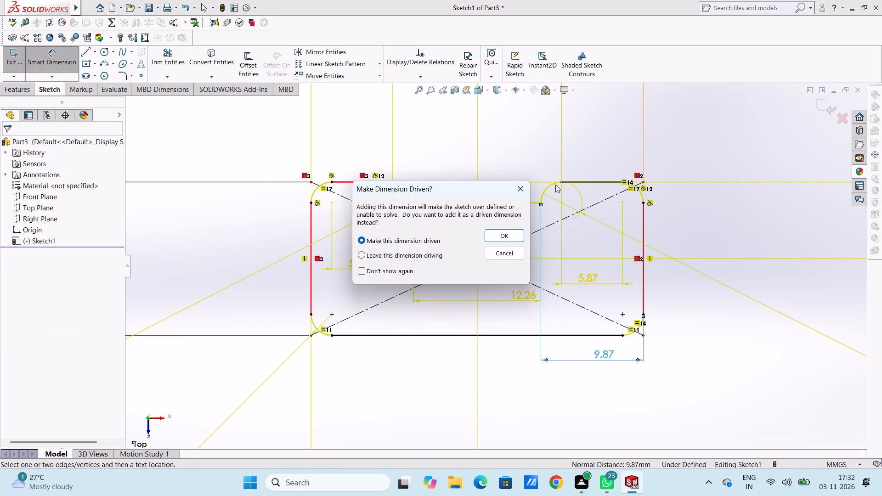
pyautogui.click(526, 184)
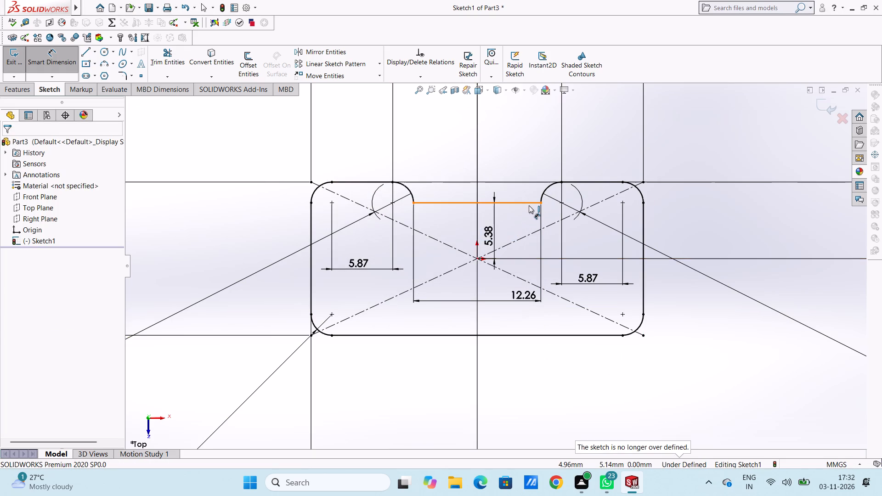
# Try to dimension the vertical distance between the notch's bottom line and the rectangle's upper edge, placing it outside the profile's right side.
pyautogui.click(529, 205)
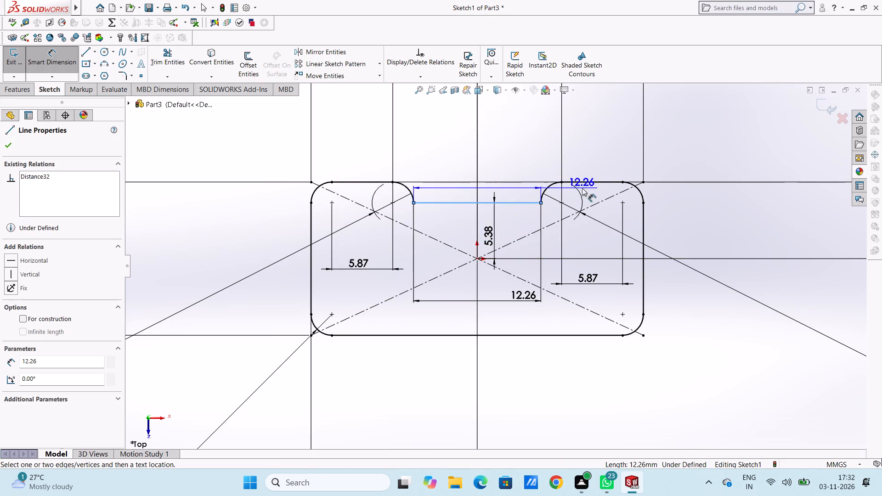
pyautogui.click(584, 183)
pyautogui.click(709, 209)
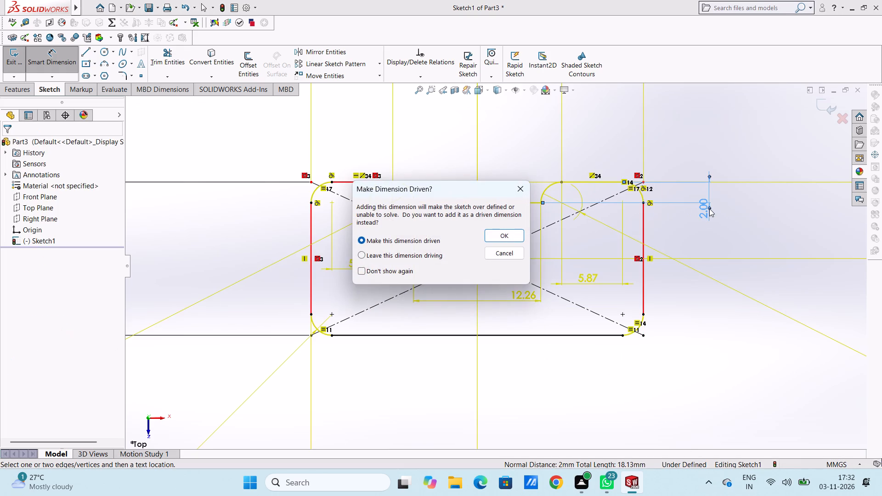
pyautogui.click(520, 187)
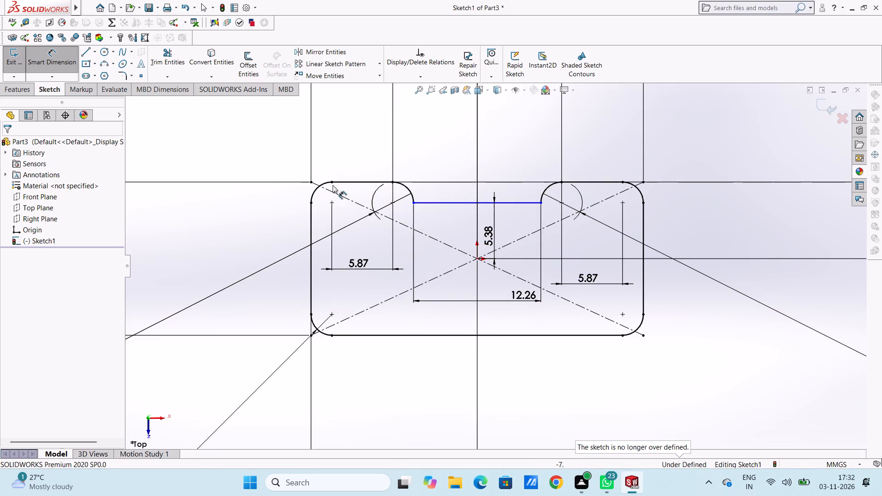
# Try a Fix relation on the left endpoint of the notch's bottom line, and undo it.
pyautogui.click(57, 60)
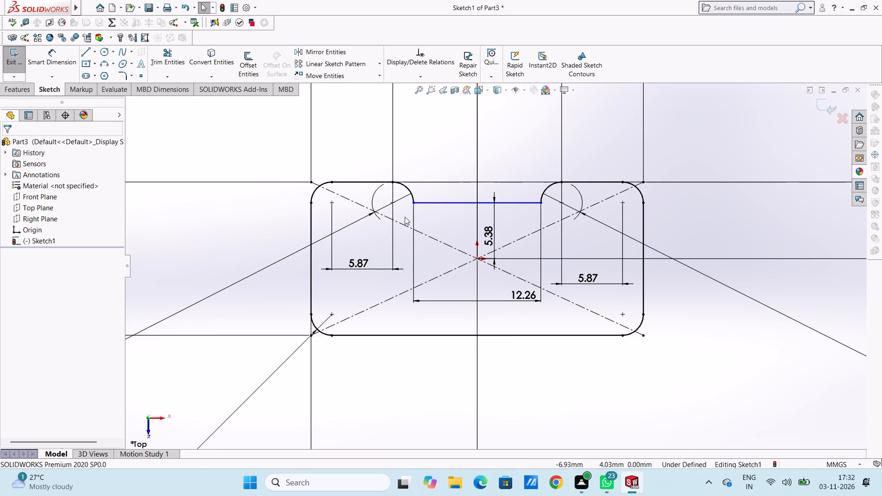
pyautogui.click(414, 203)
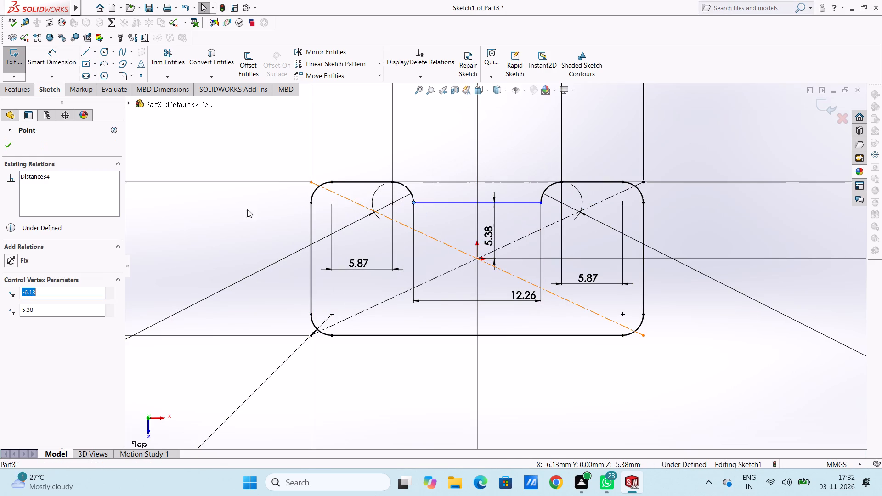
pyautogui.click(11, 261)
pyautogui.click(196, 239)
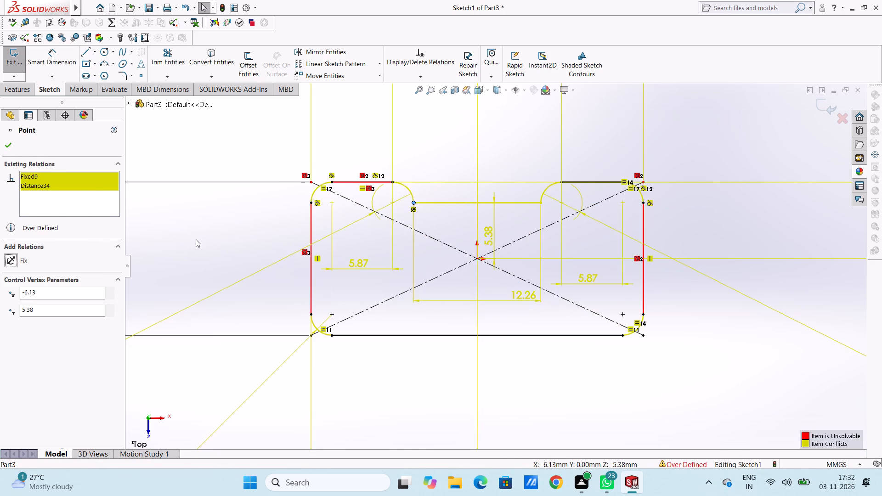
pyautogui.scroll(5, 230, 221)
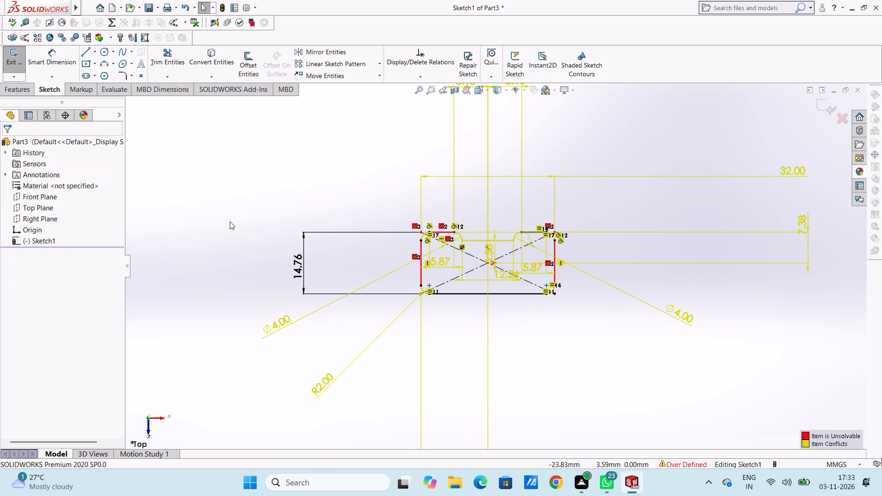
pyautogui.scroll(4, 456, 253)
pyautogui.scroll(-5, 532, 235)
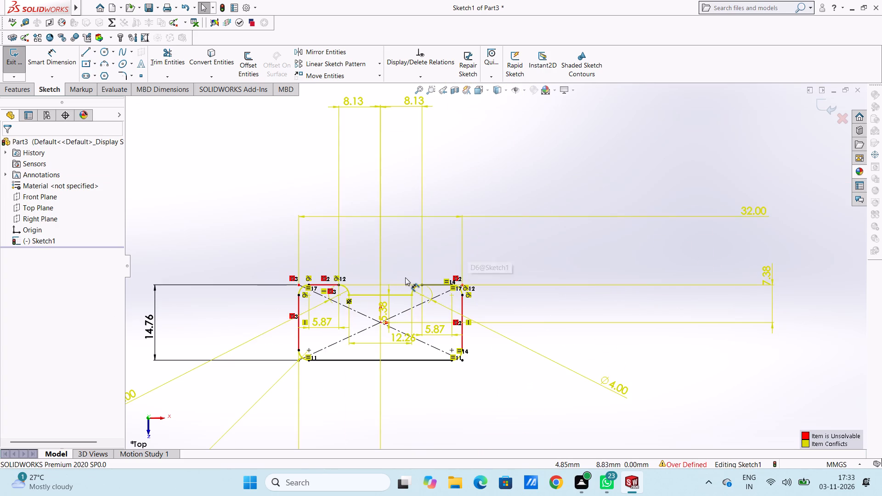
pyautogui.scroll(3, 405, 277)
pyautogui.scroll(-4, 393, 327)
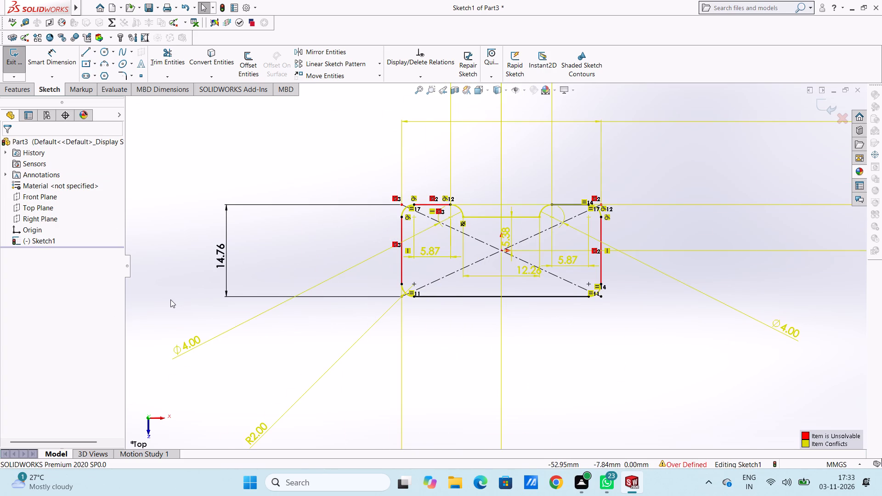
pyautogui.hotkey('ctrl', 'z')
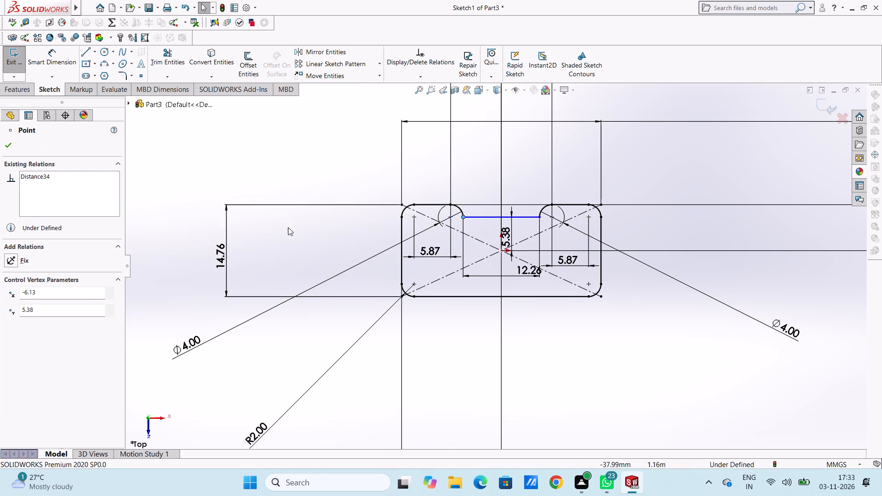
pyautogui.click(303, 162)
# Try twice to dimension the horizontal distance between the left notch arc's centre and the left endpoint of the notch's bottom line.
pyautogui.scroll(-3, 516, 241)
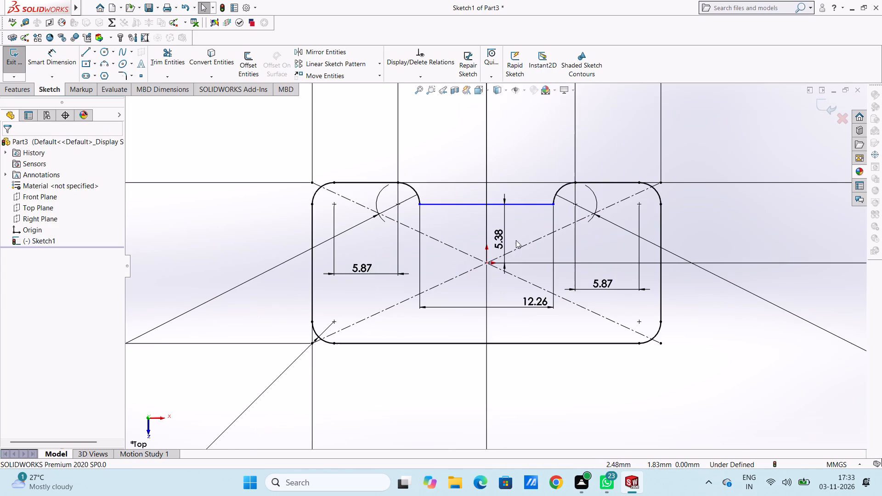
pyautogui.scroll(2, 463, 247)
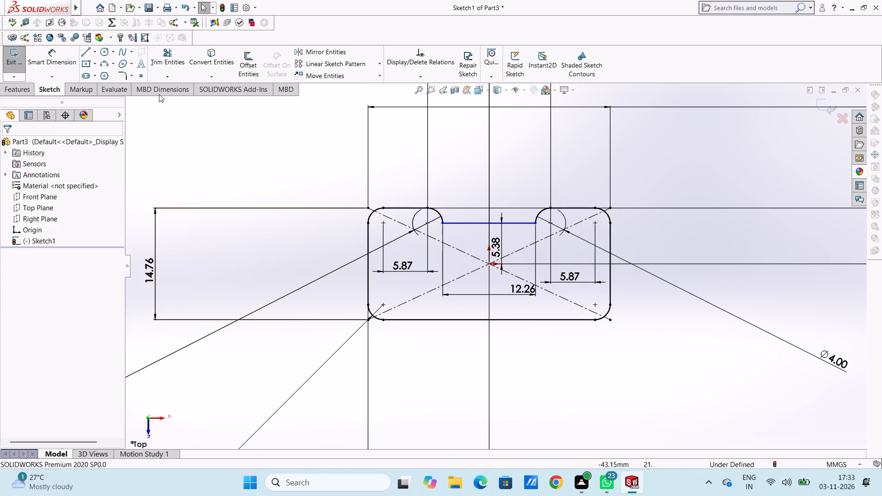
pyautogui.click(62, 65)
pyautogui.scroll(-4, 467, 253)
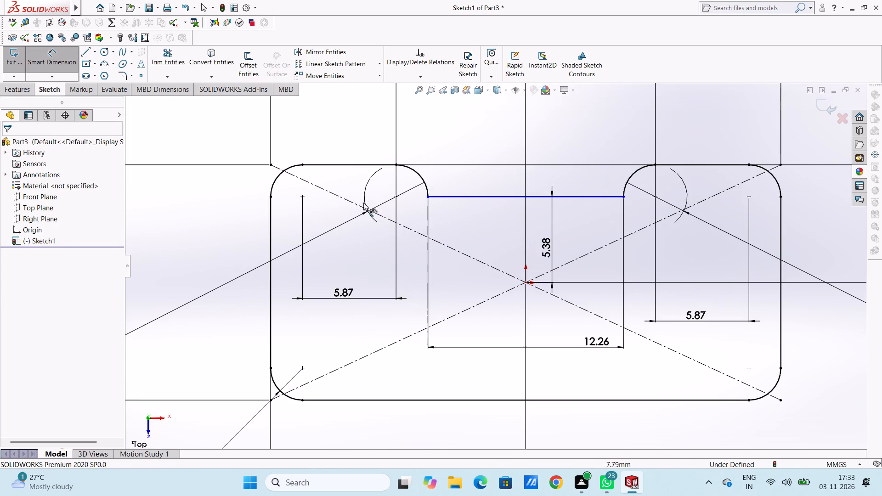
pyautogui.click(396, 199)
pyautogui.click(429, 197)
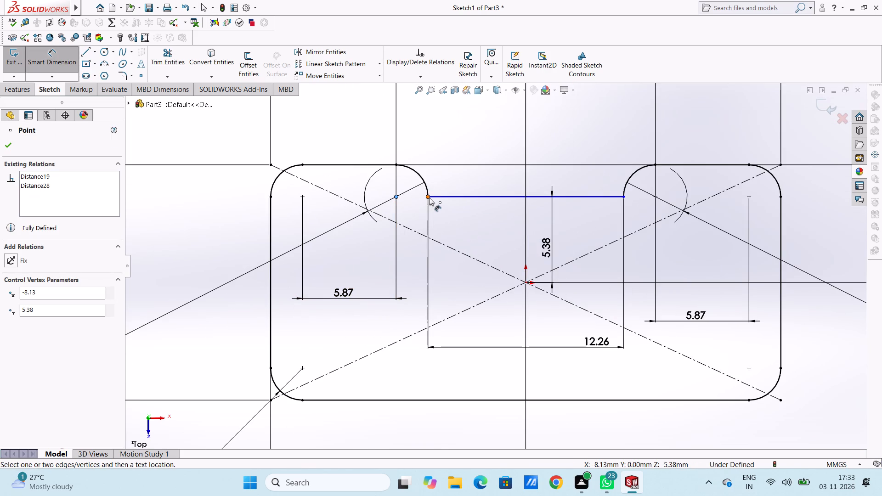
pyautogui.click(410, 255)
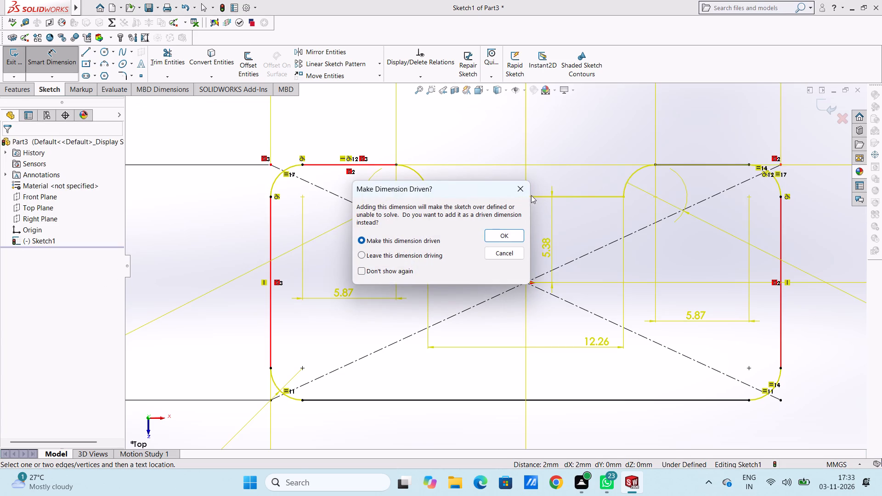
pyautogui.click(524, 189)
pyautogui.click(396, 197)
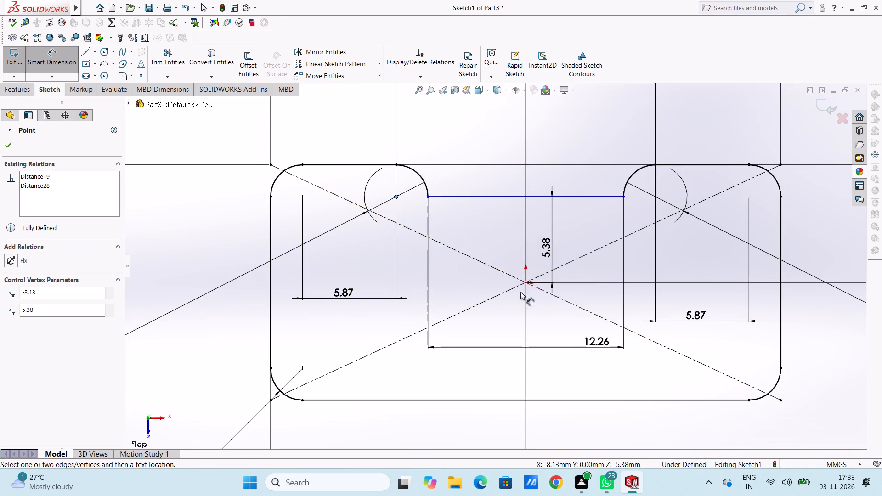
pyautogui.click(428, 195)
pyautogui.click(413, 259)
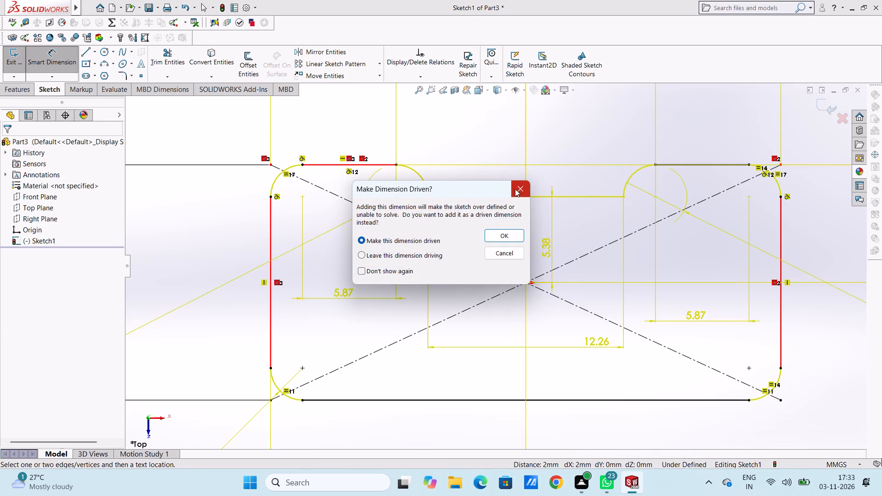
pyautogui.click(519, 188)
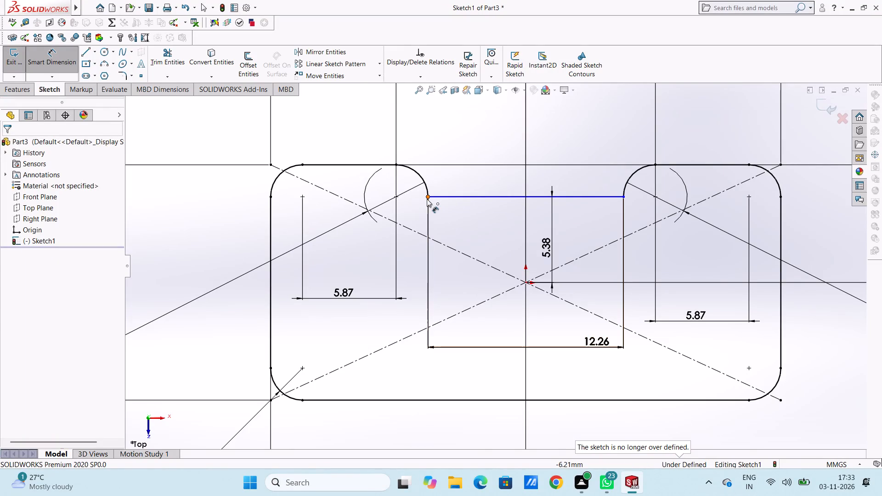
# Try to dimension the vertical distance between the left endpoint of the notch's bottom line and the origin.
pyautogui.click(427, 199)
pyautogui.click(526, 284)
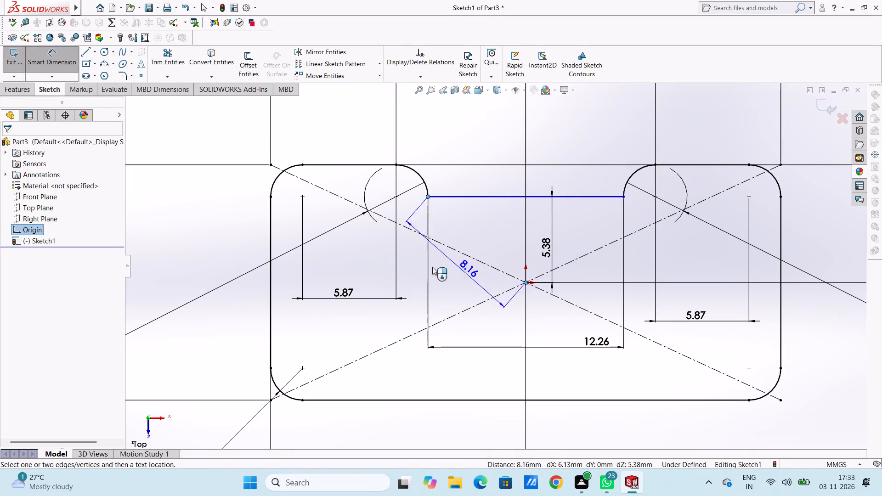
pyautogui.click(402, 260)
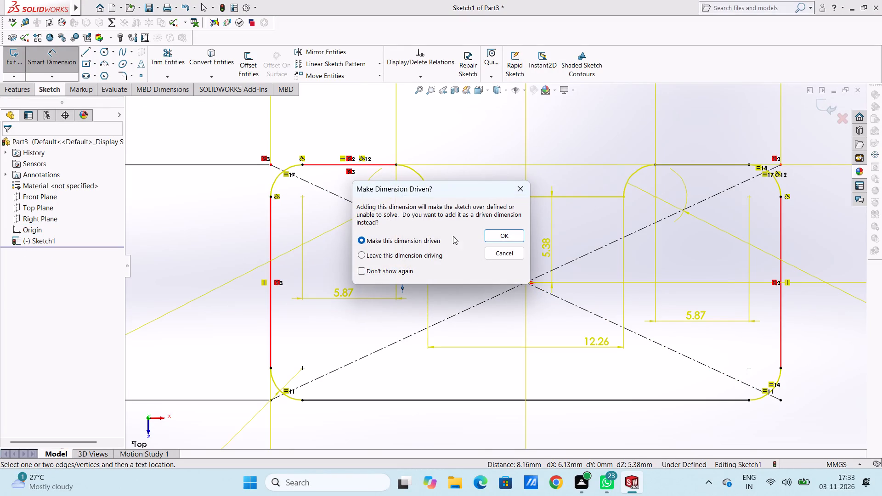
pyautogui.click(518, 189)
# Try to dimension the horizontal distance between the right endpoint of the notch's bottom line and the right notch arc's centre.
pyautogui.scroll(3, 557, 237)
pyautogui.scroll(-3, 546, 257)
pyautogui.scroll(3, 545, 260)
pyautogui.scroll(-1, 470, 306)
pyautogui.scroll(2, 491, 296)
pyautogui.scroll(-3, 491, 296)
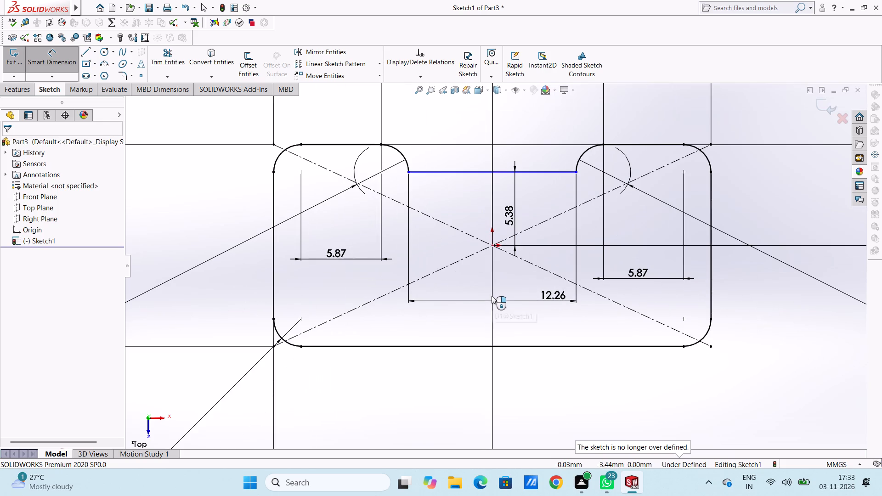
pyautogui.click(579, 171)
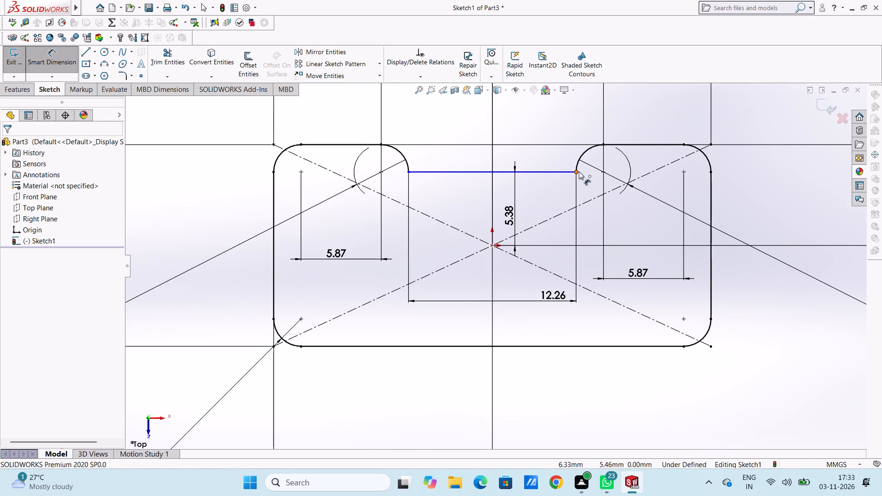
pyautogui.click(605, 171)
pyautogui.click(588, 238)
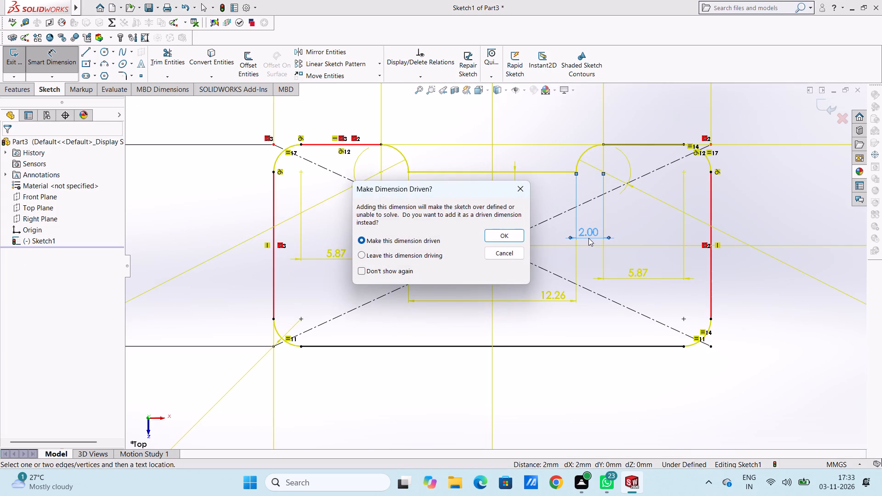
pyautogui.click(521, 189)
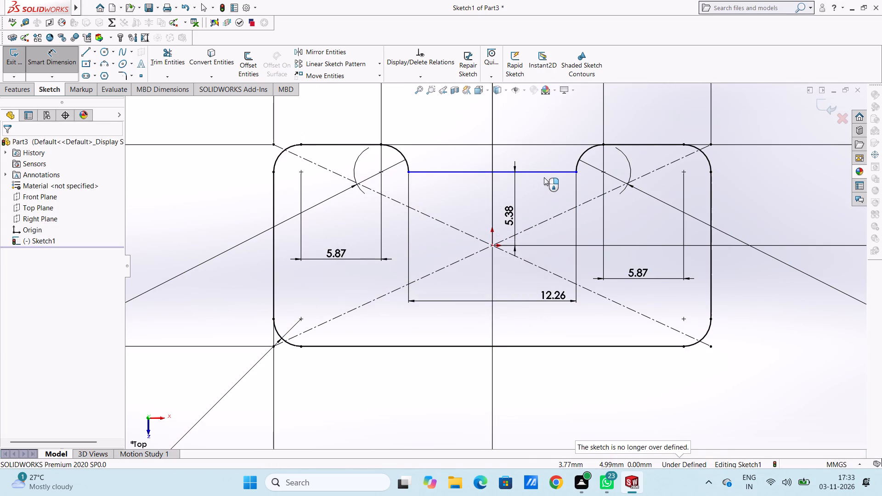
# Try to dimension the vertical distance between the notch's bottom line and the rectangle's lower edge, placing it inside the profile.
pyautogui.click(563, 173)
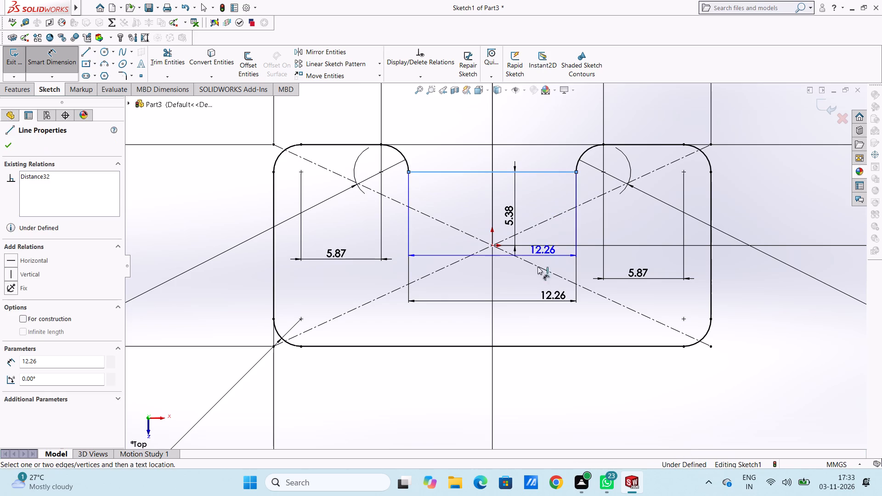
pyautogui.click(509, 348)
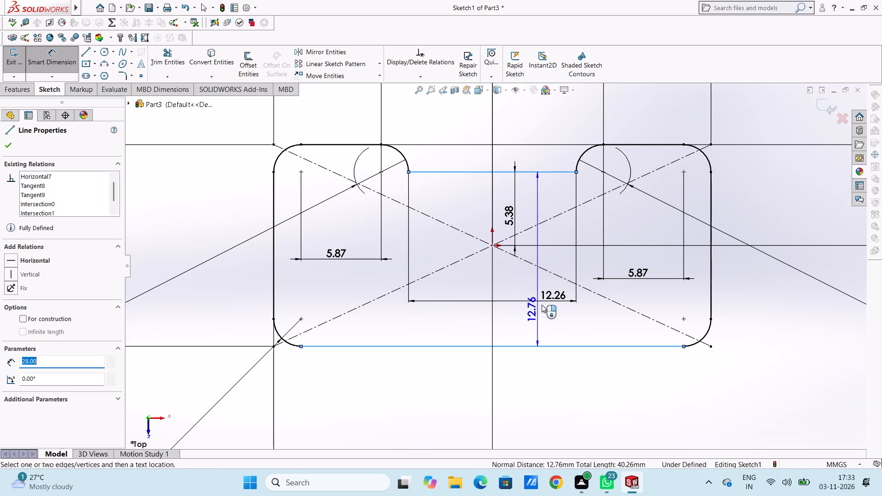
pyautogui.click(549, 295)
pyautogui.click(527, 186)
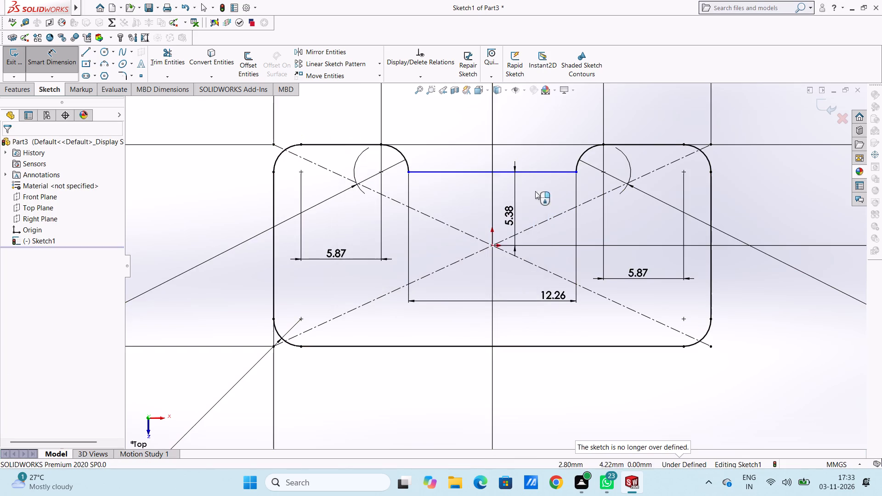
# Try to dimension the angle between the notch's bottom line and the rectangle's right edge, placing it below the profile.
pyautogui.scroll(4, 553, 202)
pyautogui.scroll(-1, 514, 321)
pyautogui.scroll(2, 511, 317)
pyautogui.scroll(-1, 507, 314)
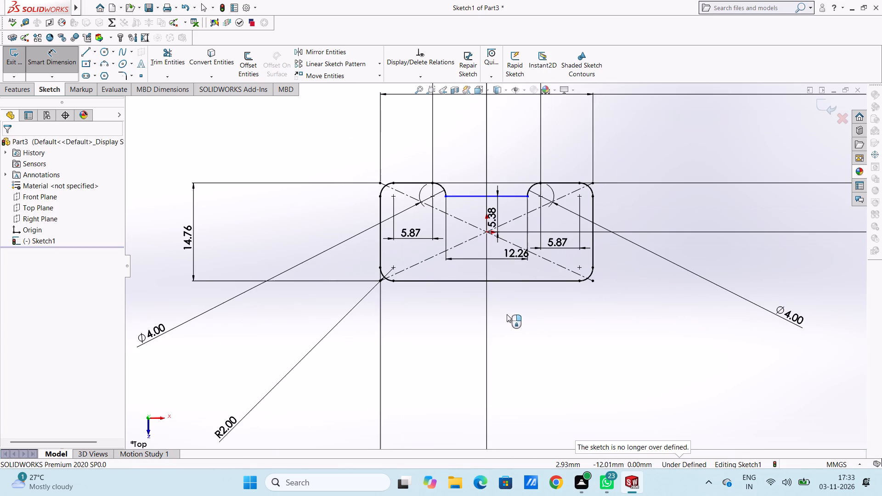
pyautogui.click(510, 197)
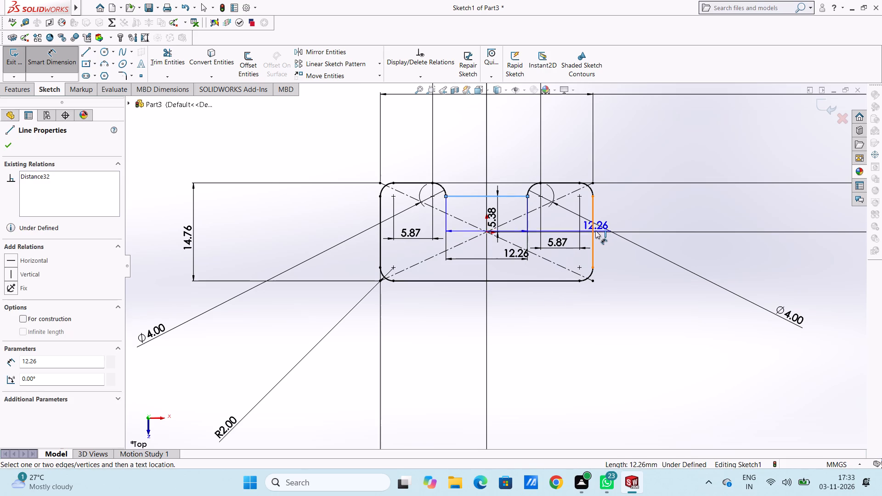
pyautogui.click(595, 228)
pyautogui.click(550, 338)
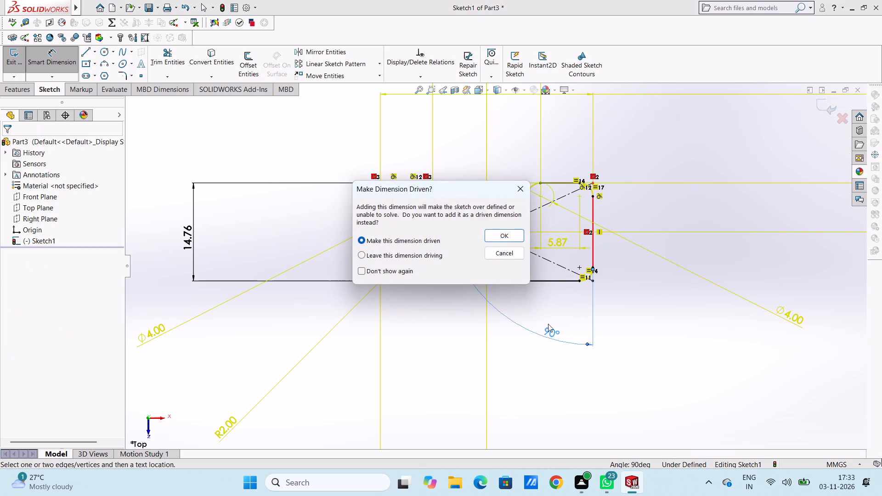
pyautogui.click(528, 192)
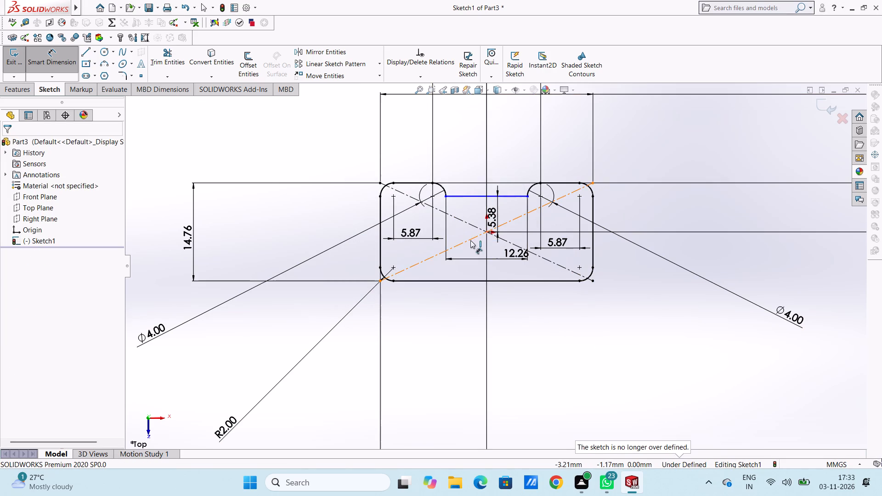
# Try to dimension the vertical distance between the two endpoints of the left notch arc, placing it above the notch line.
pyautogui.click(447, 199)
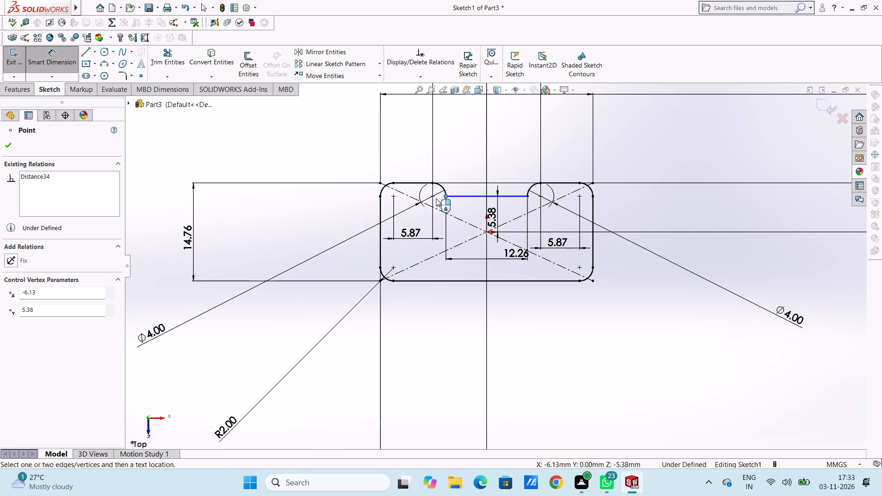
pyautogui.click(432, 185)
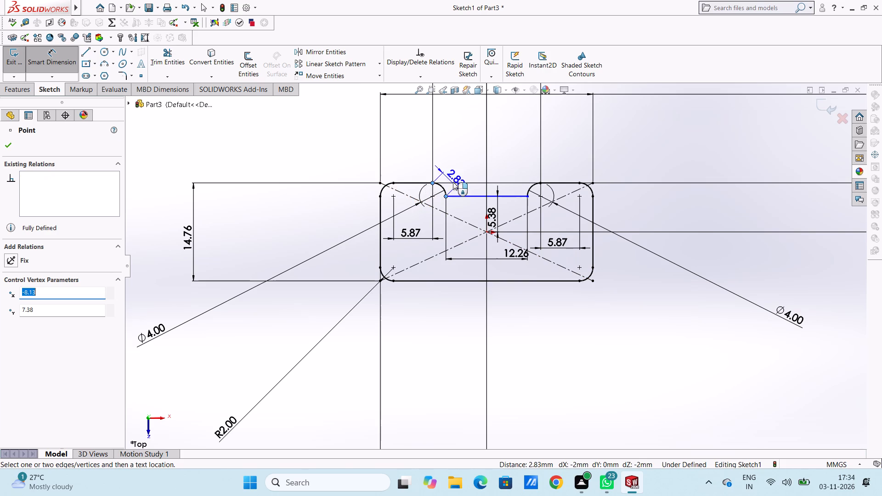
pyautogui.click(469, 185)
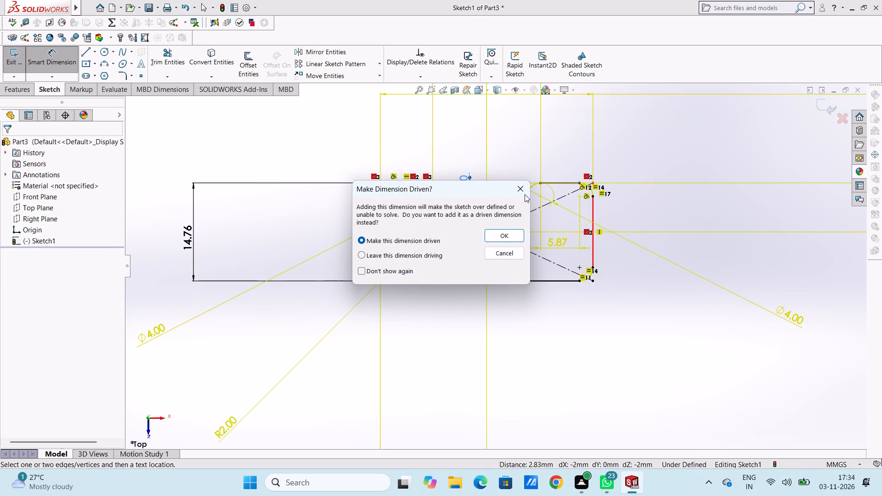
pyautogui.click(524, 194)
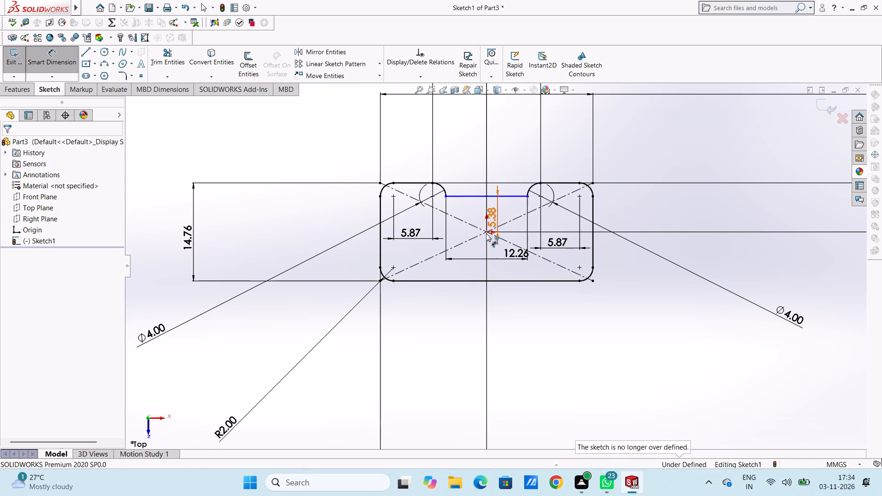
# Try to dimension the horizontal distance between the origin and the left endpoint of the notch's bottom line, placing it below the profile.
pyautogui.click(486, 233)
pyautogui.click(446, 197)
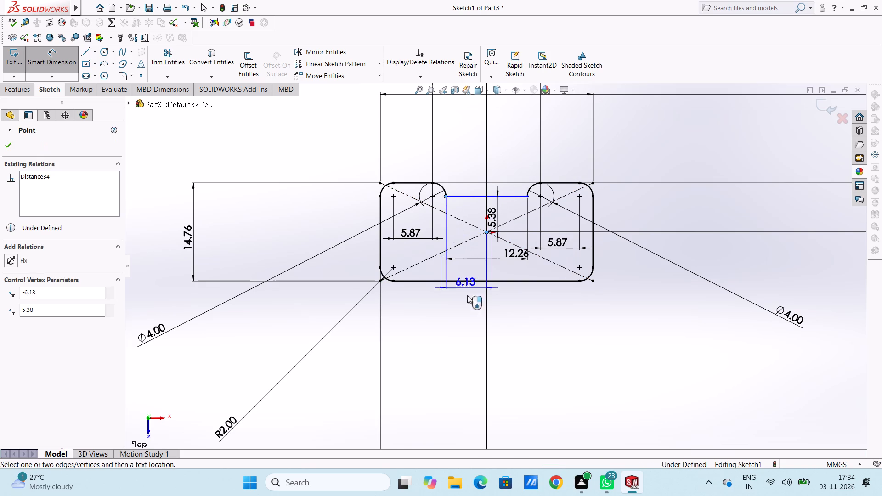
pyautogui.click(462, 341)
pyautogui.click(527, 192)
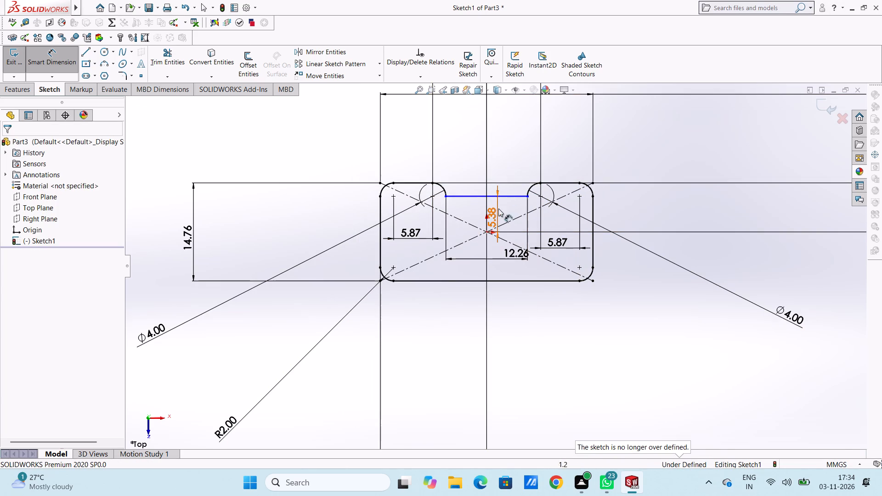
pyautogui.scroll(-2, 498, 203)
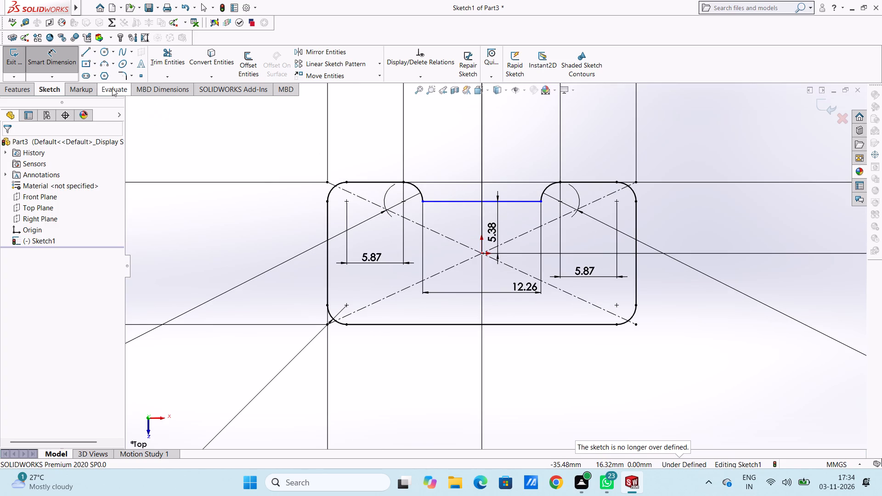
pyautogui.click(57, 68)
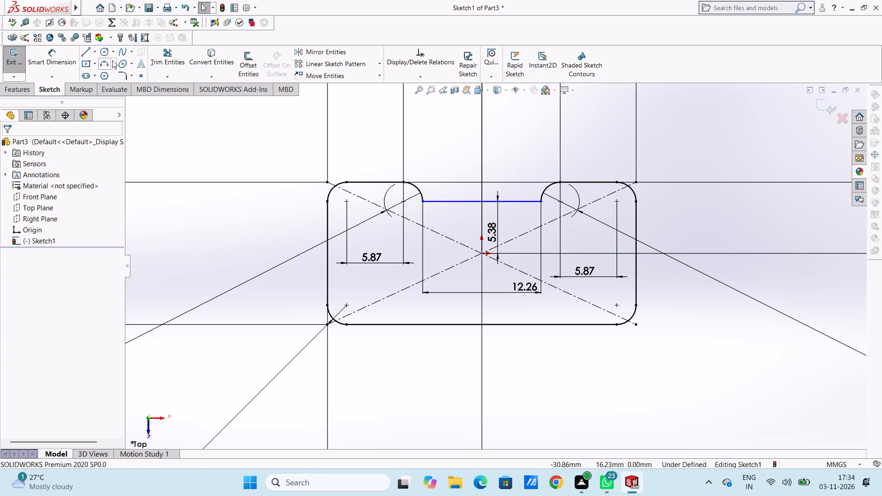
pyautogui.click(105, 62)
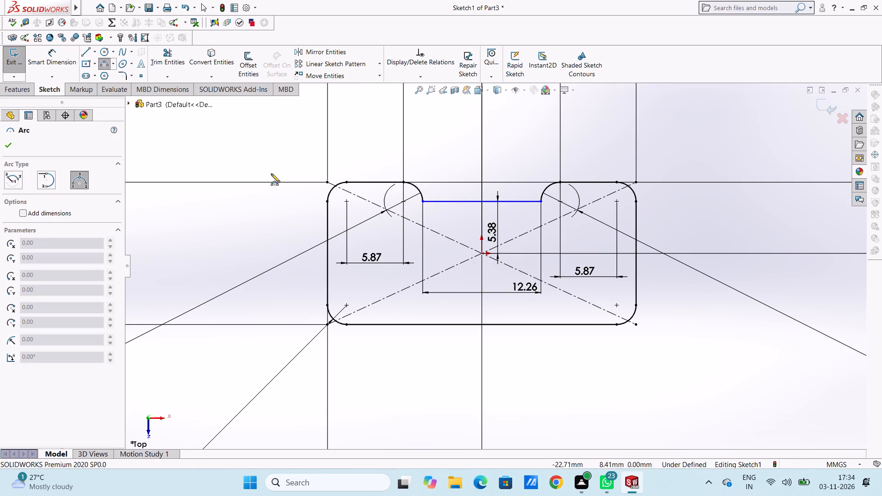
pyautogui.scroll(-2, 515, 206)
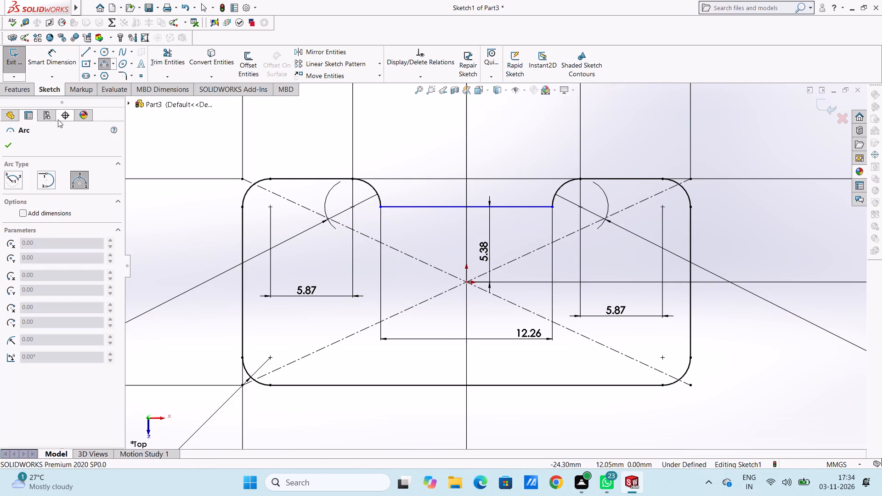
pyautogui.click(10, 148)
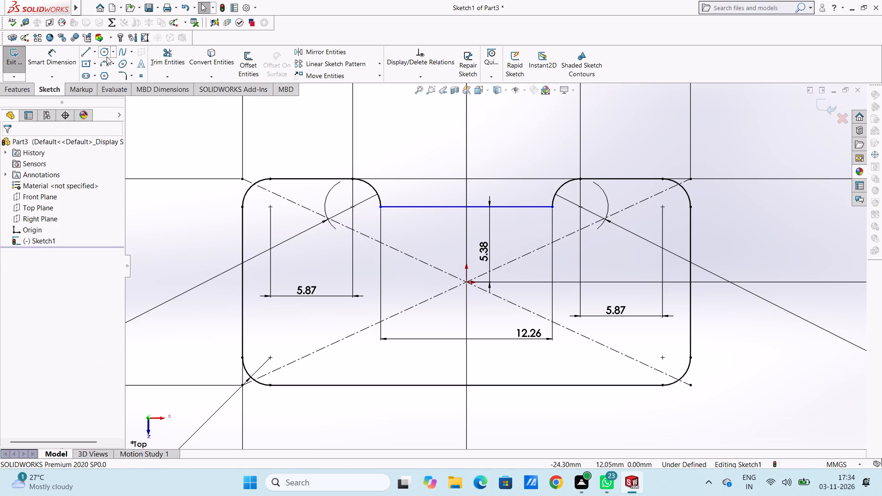
# Sketch two circles of 2 mm radius just above the notch's bottom line, one beside each notch arc.
pyautogui.click(106, 54)
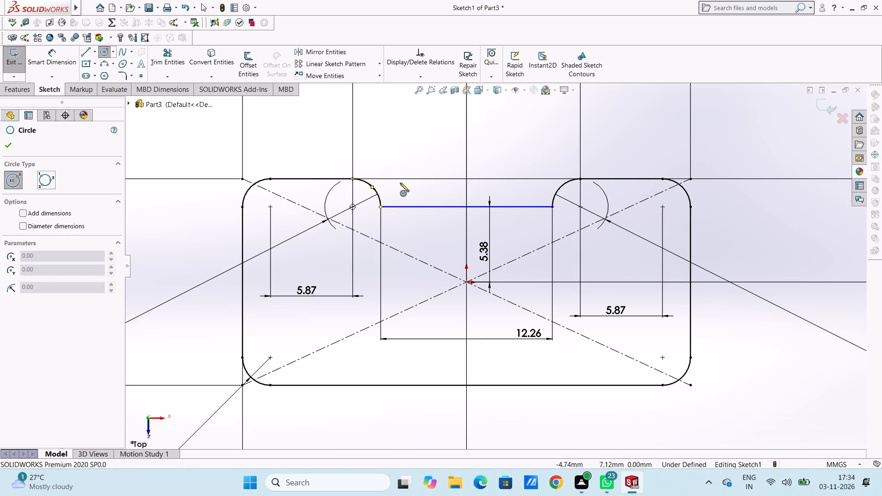
pyautogui.click(402, 182)
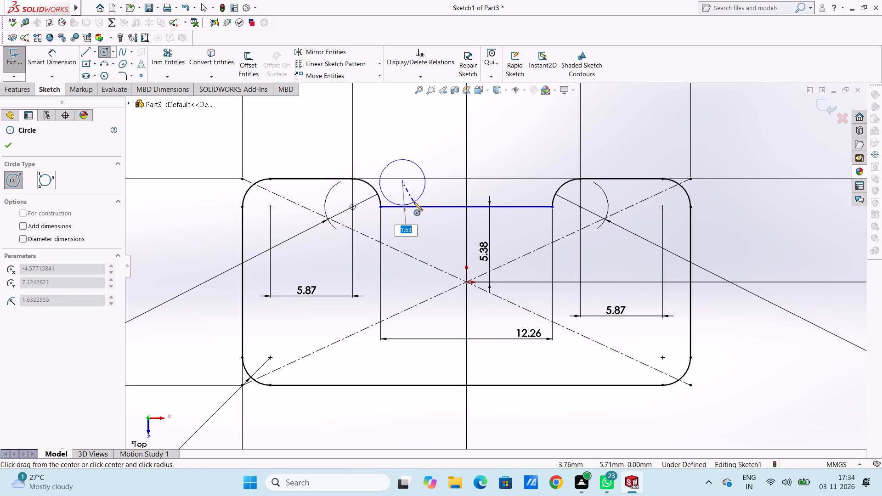
pyautogui.press('2')
pyautogui.press('Return')
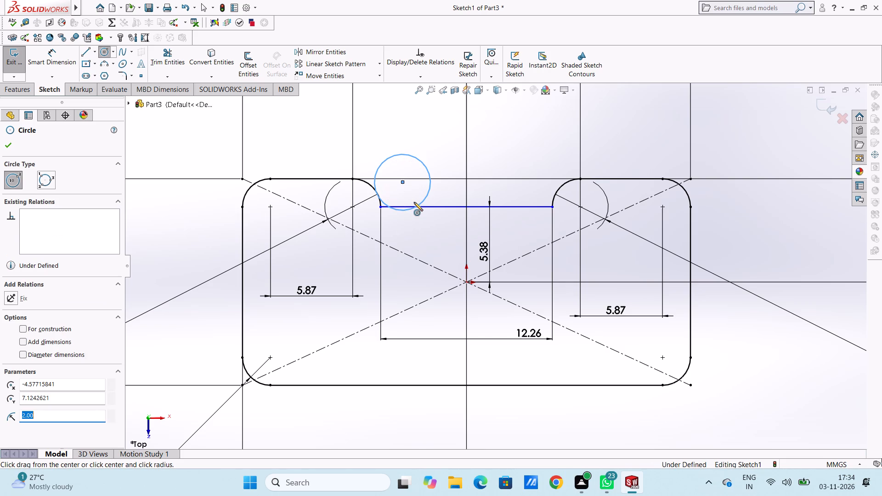
pyautogui.click(526, 183)
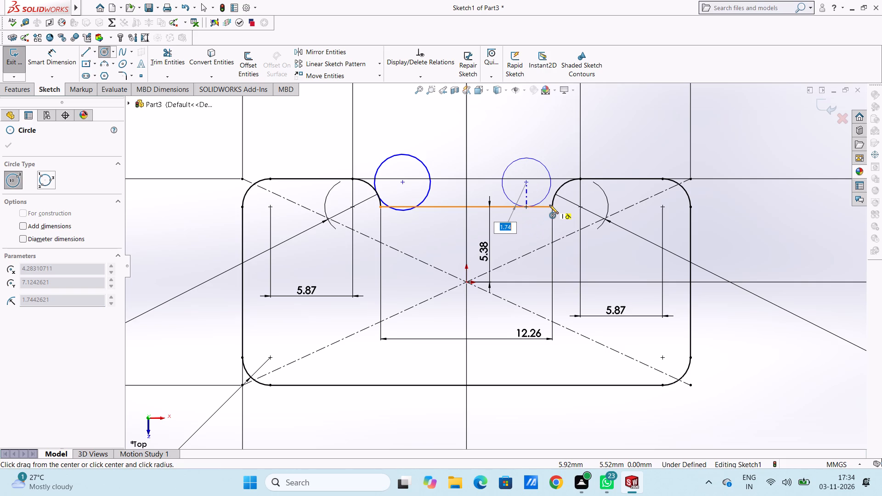
pyautogui.press('2')
pyautogui.press('Return')
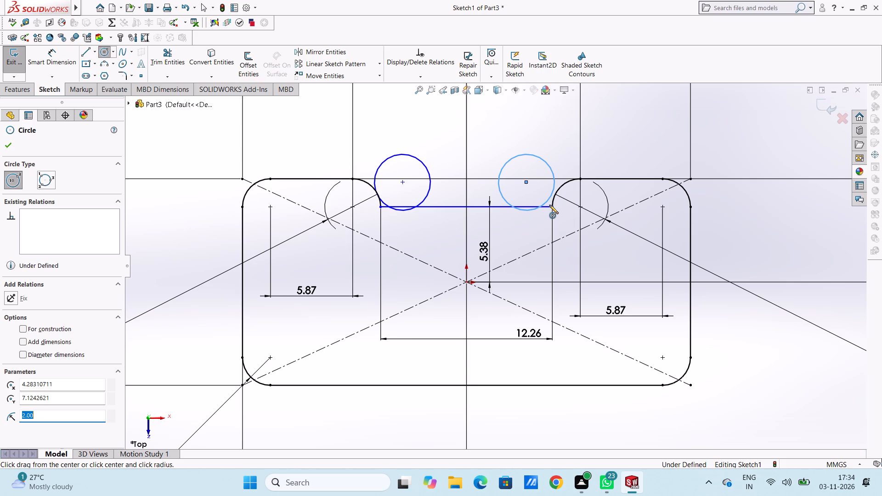
pyautogui.scroll(3, 403, 184)
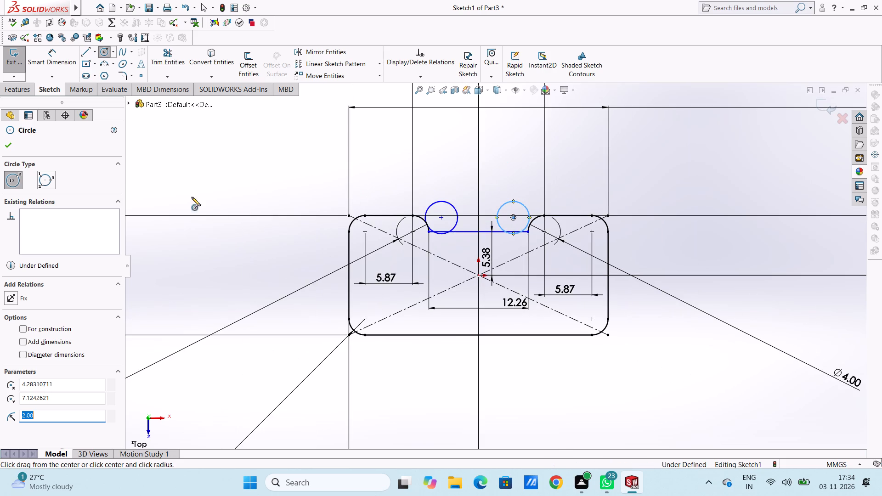
pyautogui.click(12, 147)
pyautogui.click(237, 203)
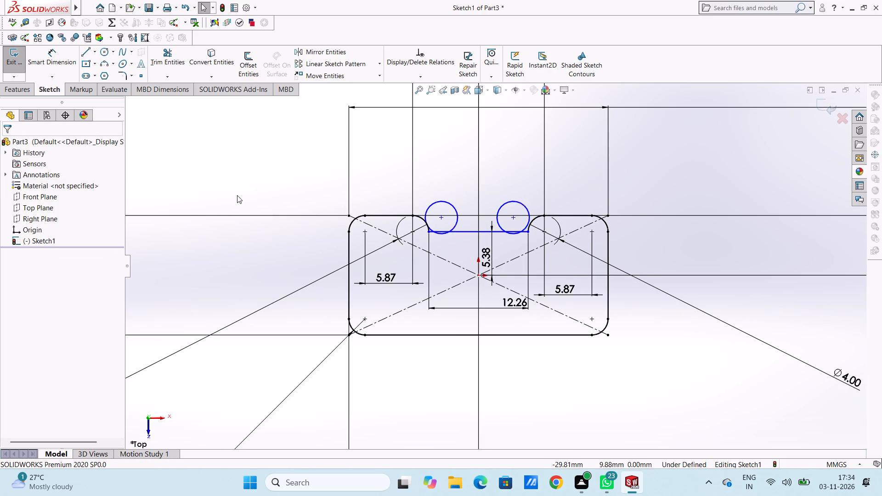
# Dimension the left circle's diameter, placing the dimension above and to the left of the profile.
pyautogui.scroll(3, 236, 194)
pyautogui.click(51, 58)
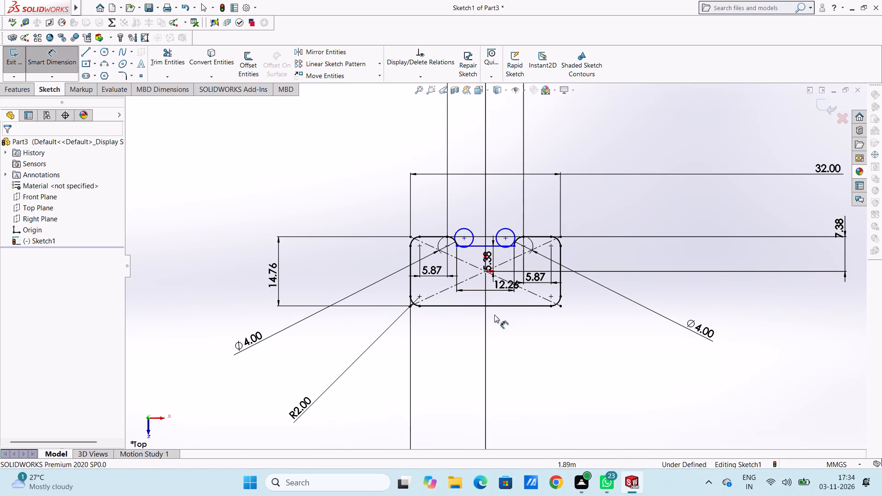
pyautogui.scroll(-2, 495, 314)
pyautogui.scroll(-3, 505, 198)
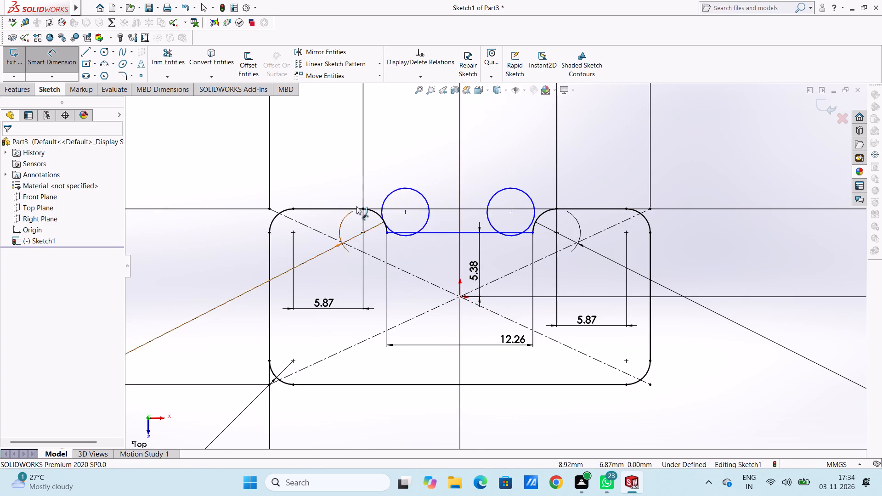
pyautogui.click(408, 189)
pyautogui.scroll(4, 408, 189)
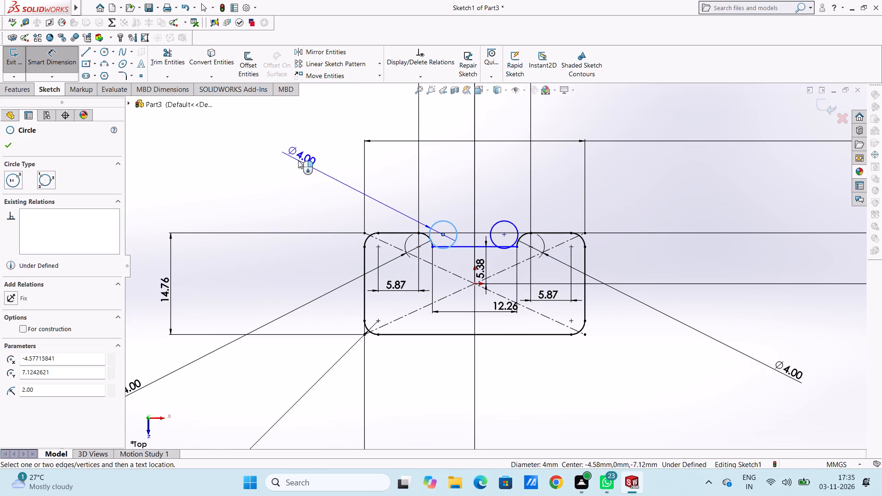
pyautogui.click(283, 148)
pyautogui.click(244, 136)
pyautogui.click(233, 156)
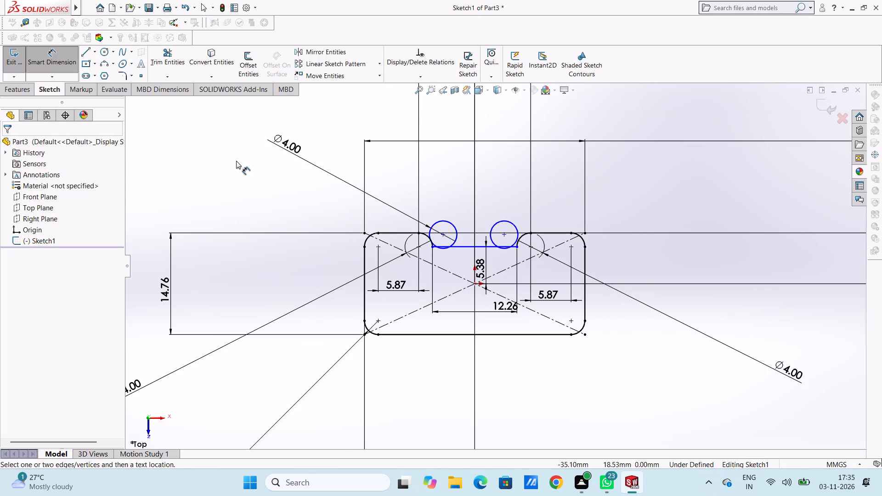
# Dimension the right circle's diameter, placing the dimension above and to the right of the profile.
pyautogui.click(511, 224)
pyautogui.scroll(2, 651, 167)
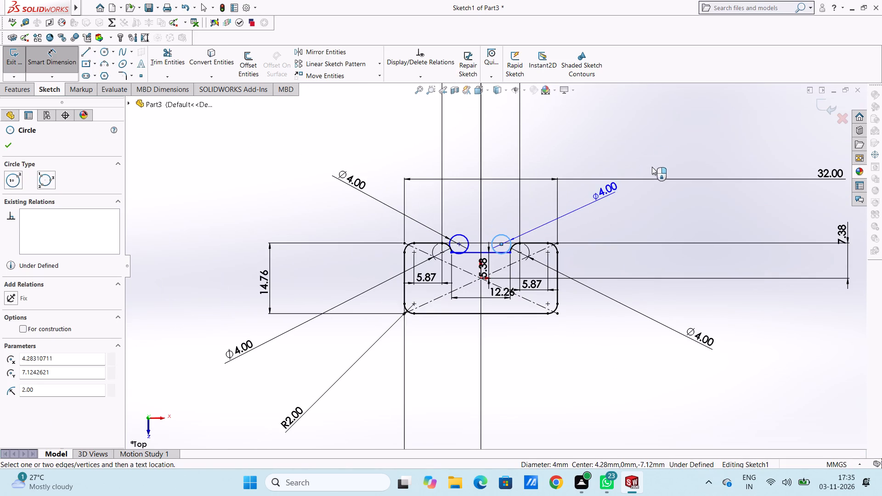
pyautogui.click(673, 146)
pyautogui.click(635, 130)
pyautogui.click(592, 149)
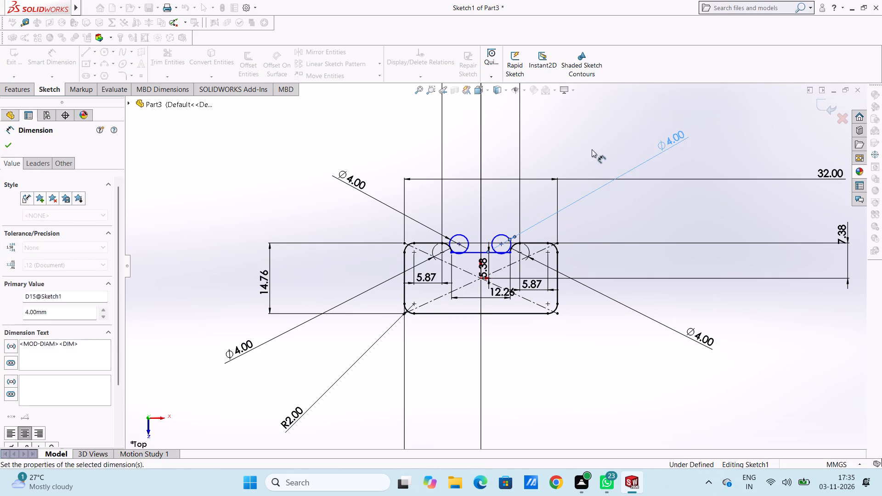
pyautogui.scroll(-2, 502, 265)
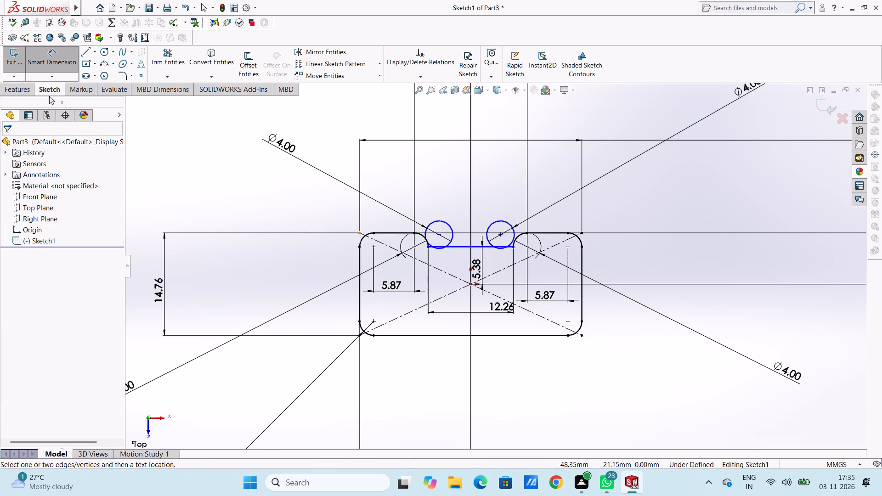
pyautogui.click(60, 57)
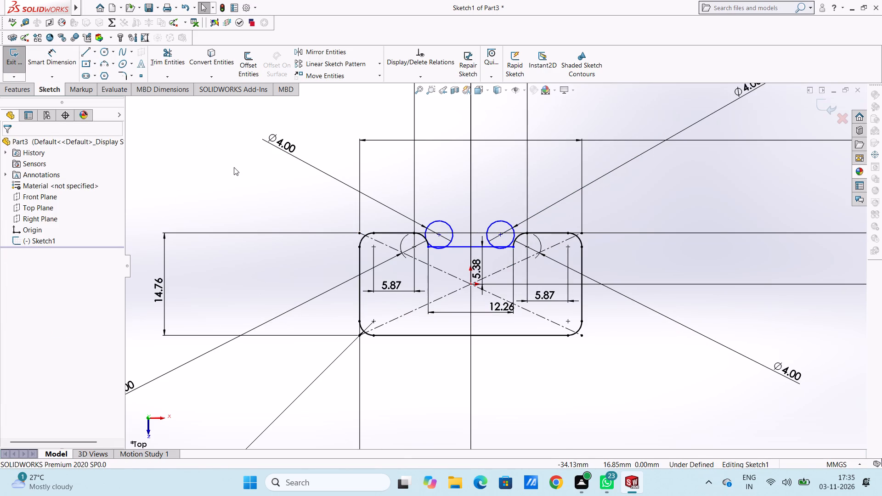
# Add a Tangent relation between the left circle and the notch's bottom line.
pyautogui.scroll(-4, 352, 240)
pyautogui.scroll(-4, 444, 282)
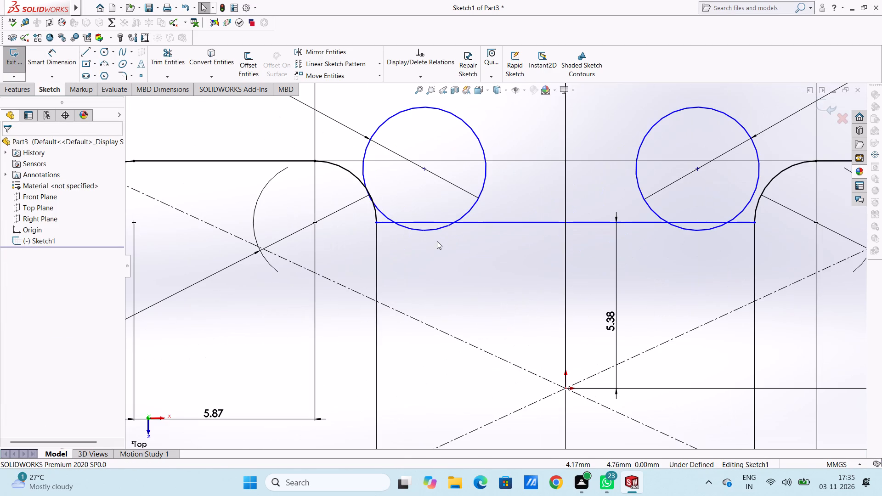
pyautogui.click(430, 232)
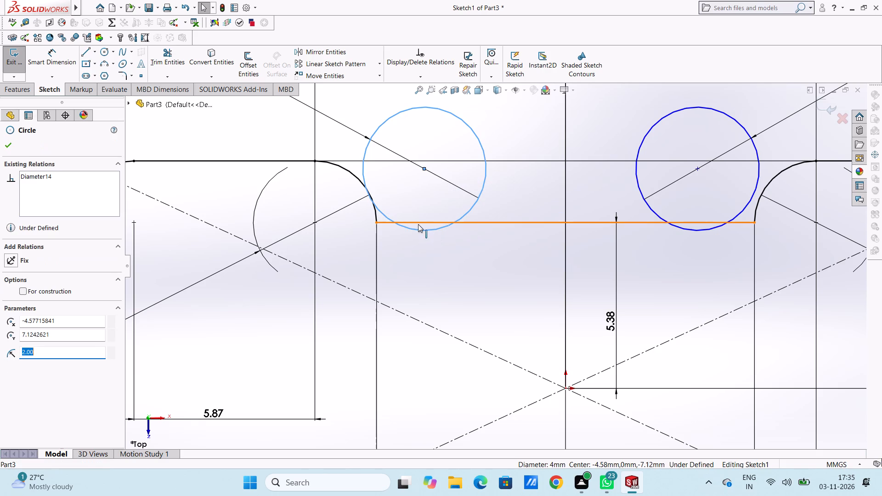
pyautogui.keyDown('ctrl'); pyautogui.click(418, 224); pyautogui.keyUp('ctrl')
pyautogui.click(10, 307)
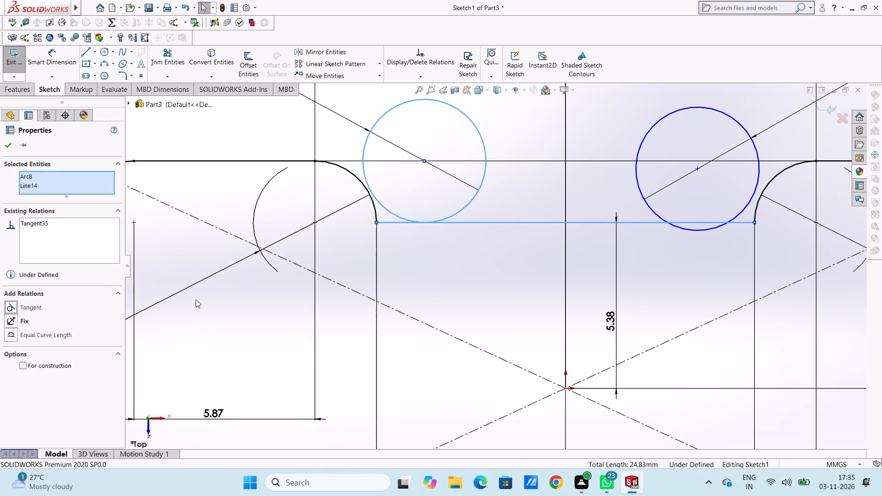
pyautogui.click(215, 309)
# Add a Tangent relation between the left circle and the left notch arc.
pyautogui.click(383, 206)
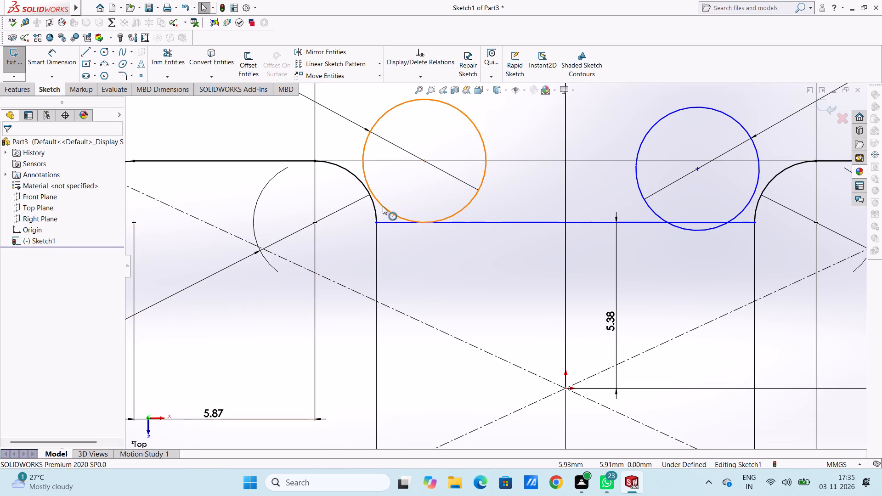
pyautogui.keyDown('ctrl'); pyautogui.click(373, 208); pyautogui.keyUp('ctrl')
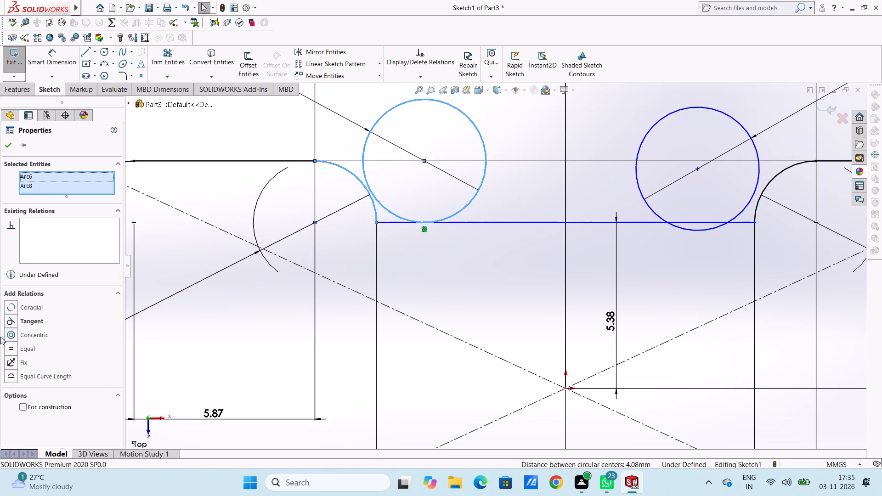
pyautogui.click(9, 321)
pyautogui.click(204, 326)
# Add a Tangent relation between the right circle and the right notch arc.
pyautogui.scroll(3, 558, 217)
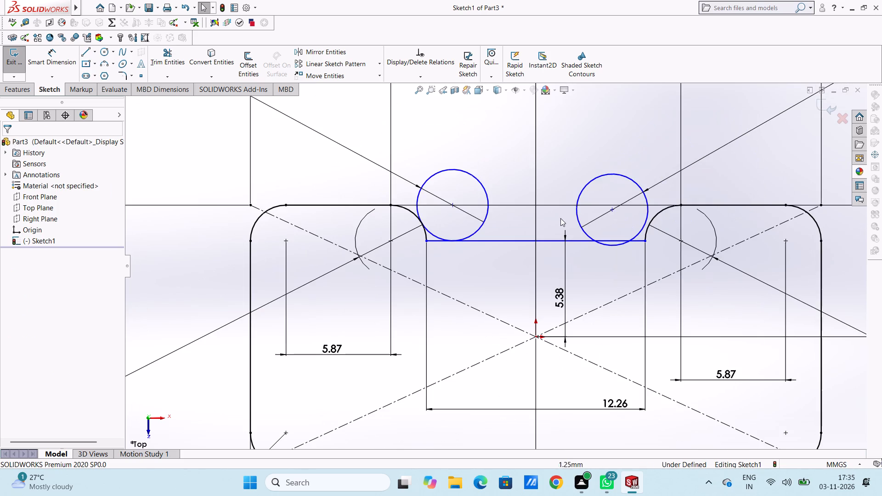
pyautogui.scroll(3, 671, 263)
pyautogui.scroll(-4, 586, 276)
pyautogui.scroll(-4, 550, 240)
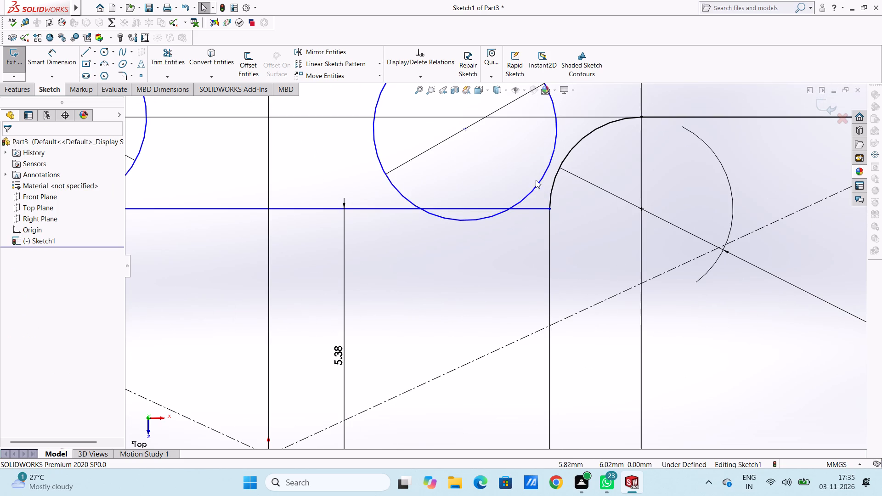
pyautogui.click(536, 187)
pyautogui.keyDown('ctrl'); pyautogui.click(551, 195); pyautogui.keyUp('ctrl')
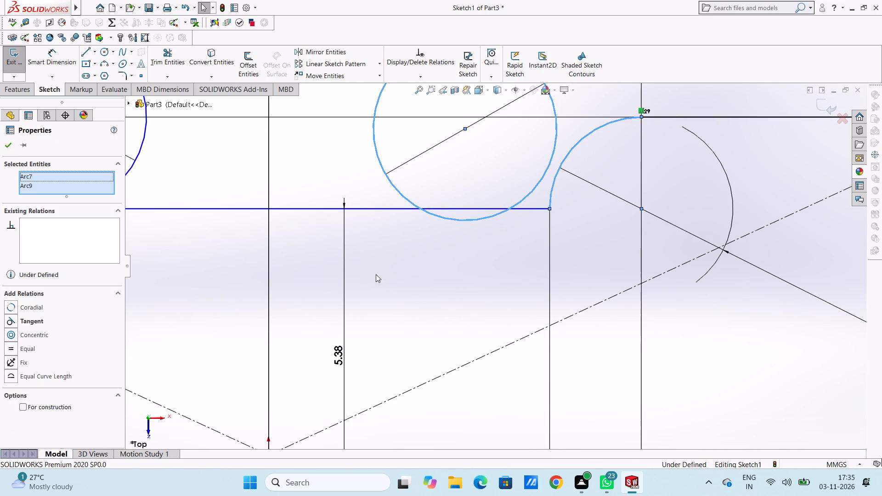
pyautogui.click(8, 322)
pyautogui.click(158, 316)
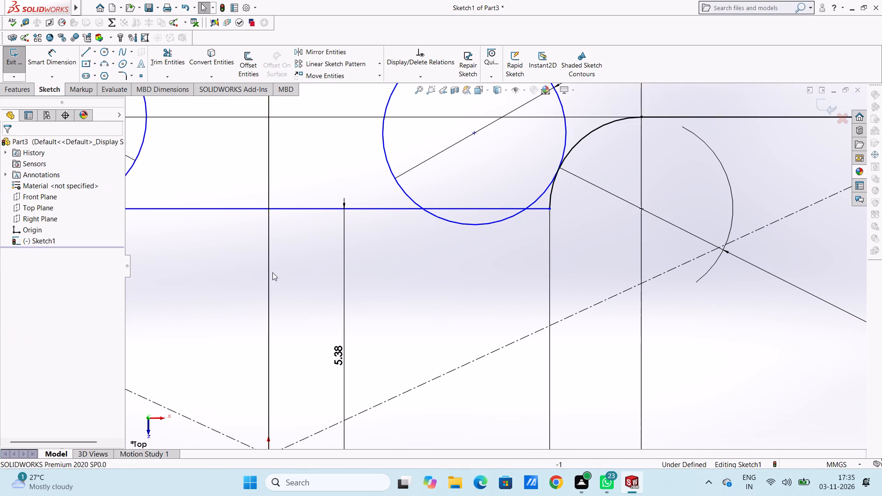
# Add a Tangent relation between the right circle and the notch's bottom line.
pyautogui.click(490, 226)
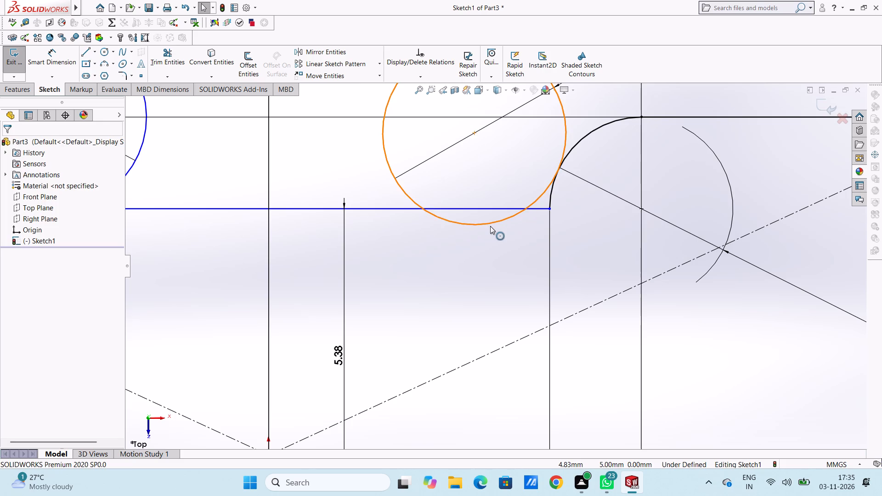
pyautogui.click(485, 211)
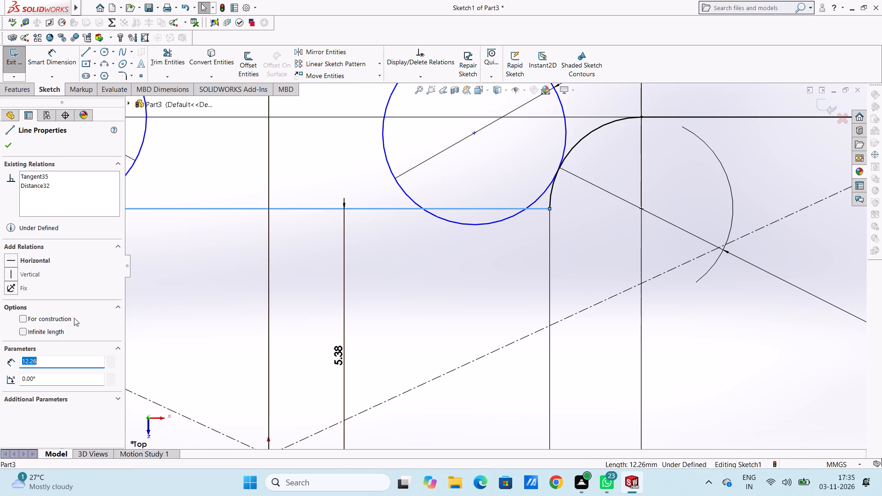
pyautogui.click(497, 222)
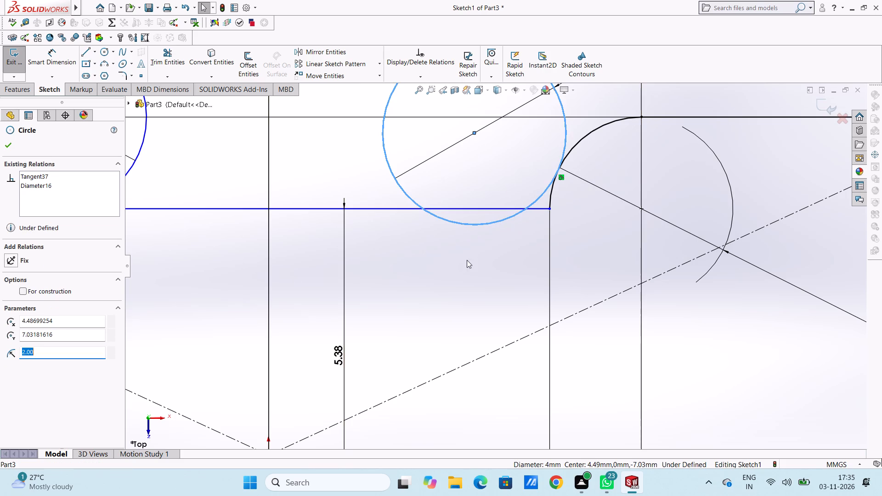
pyautogui.keyDown('ctrl'); pyautogui.click(392, 207); pyautogui.keyUp('ctrl')
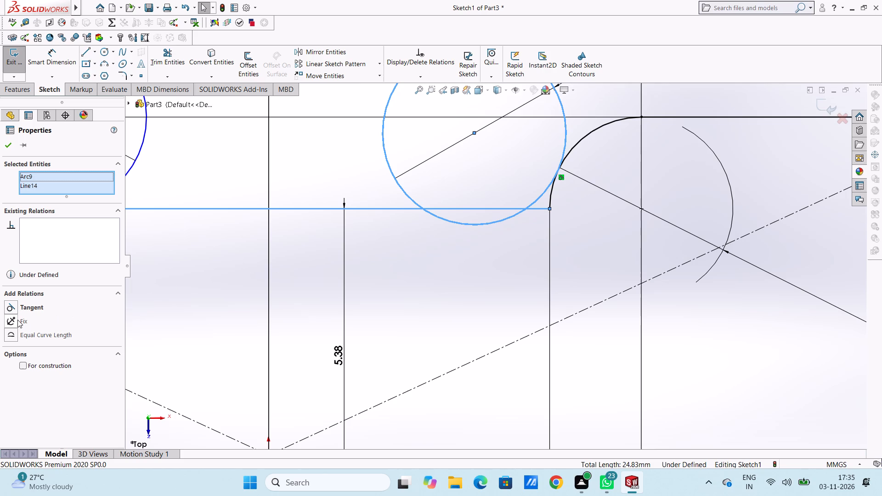
pyautogui.click(9, 306)
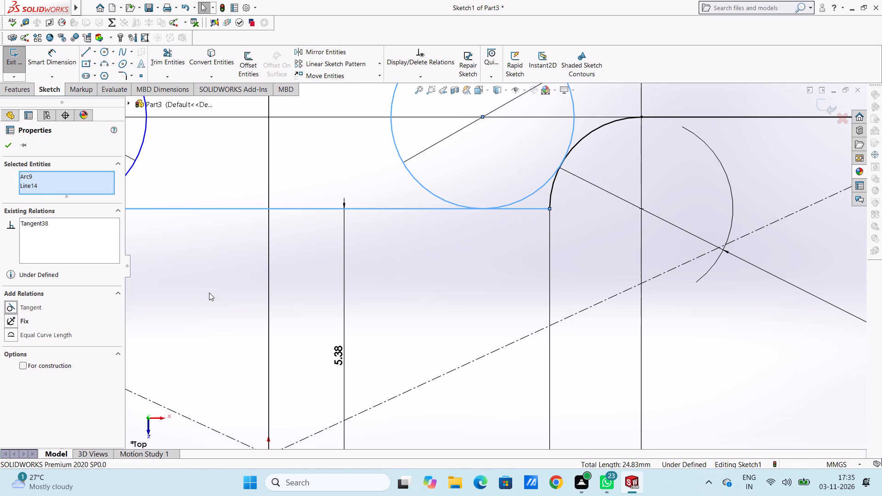
pyautogui.click(212, 291)
# Trim away the outer portions of both 4 mm circles, keeping only the lower arcs that blend into the notch.
pyautogui.scroll(5, 365, 231)
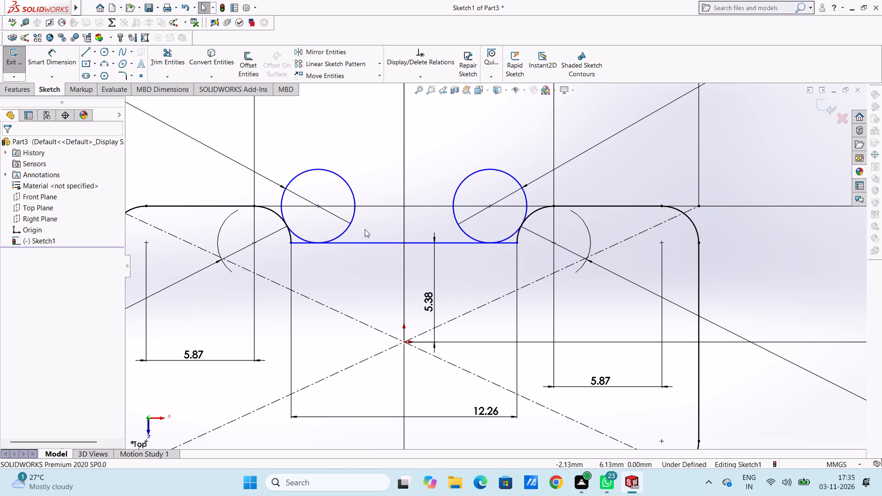
pyautogui.scroll(5, 365, 229)
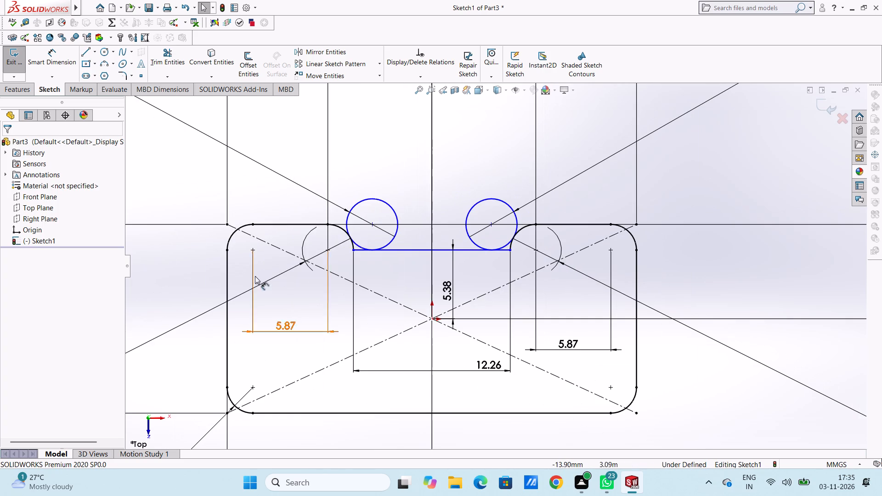
pyautogui.scroll(4, 429, 297)
pyautogui.scroll(-3, 503, 288)
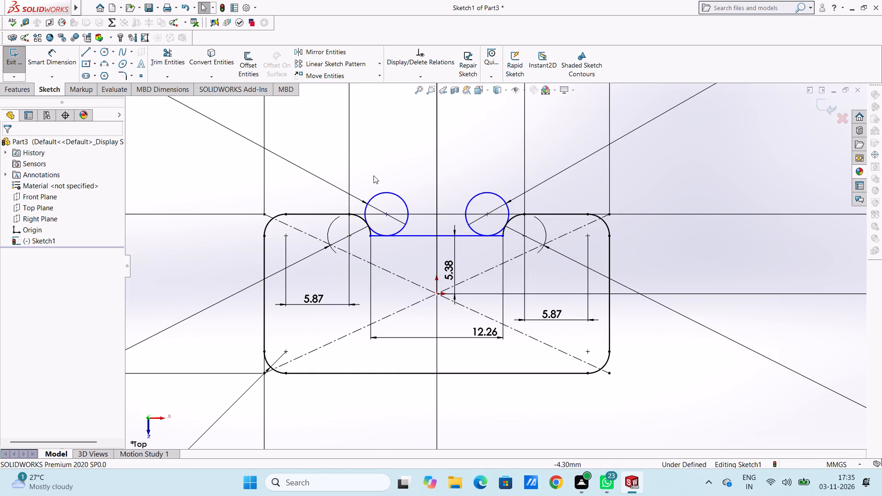
pyautogui.click(173, 58)
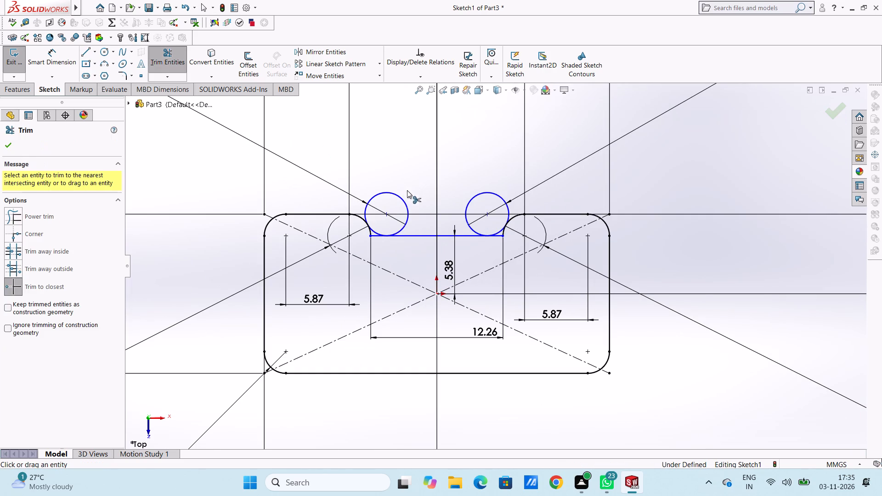
pyautogui.click(393, 193)
pyautogui.click(469, 203)
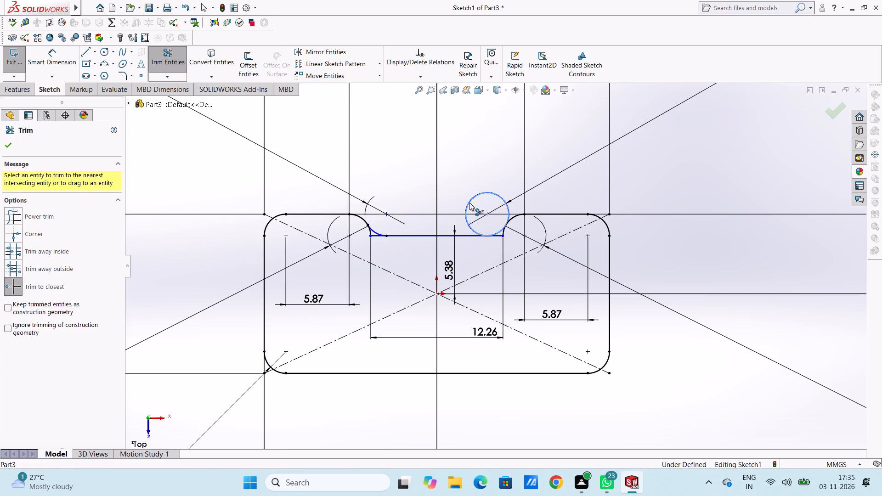
# Trim the leftover bottom-line ends and arc tails at both notch corners, accepting deletion of the associated dimensions, and finish trimming.
pyautogui.scroll(-4, 480, 243)
pyautogui.click(512, 235)
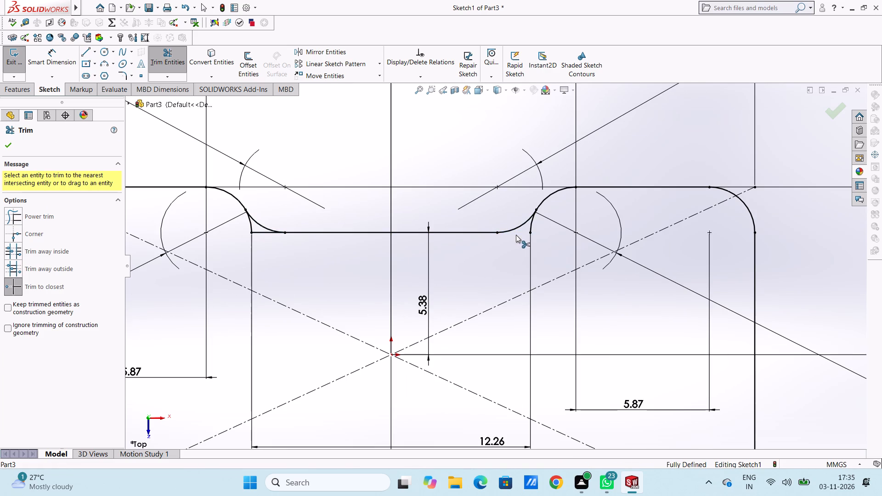
pyautogui.click(531, 229)
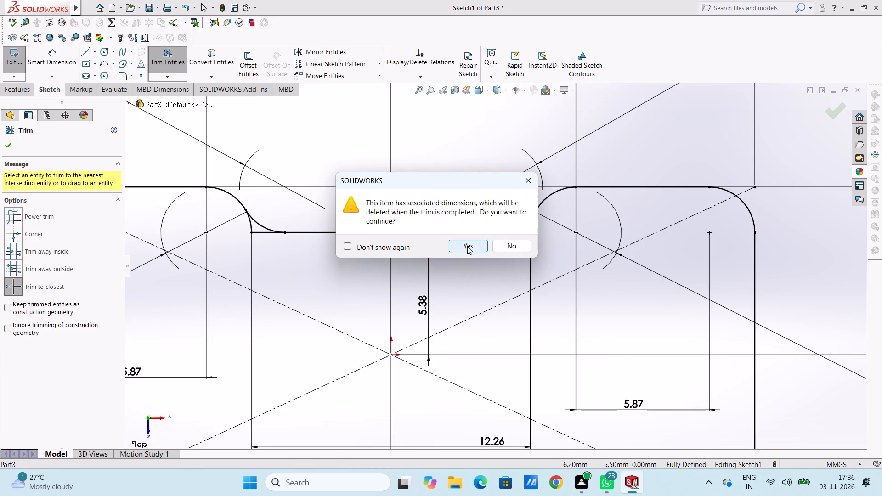
pyautogui.click(468, 246)
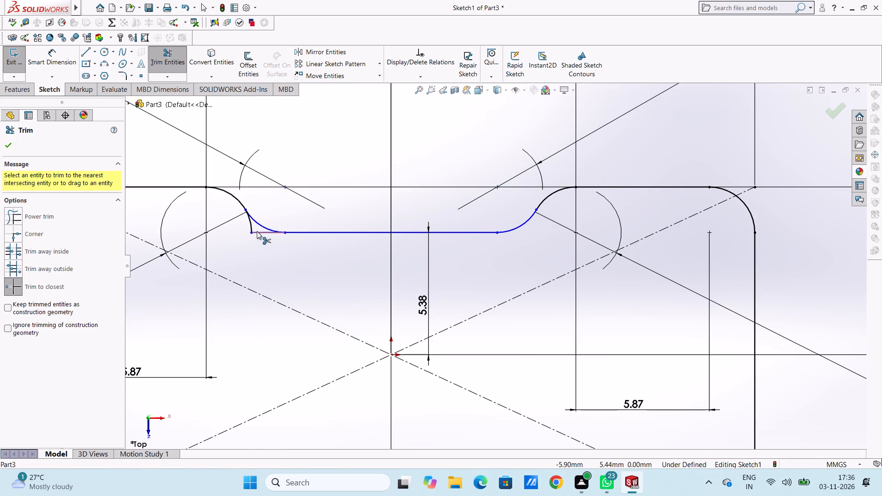
pyautogui.click(257, 234)
pyautogui.click(251, 230)
pyautogui.scroll(6, 251, 230)
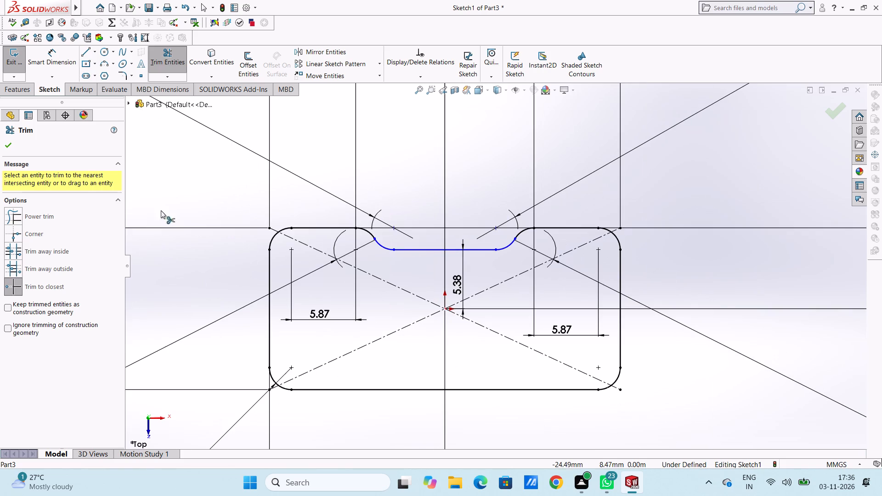
pyautogui.click(9, 146)
pyautogui.click(203, 179)
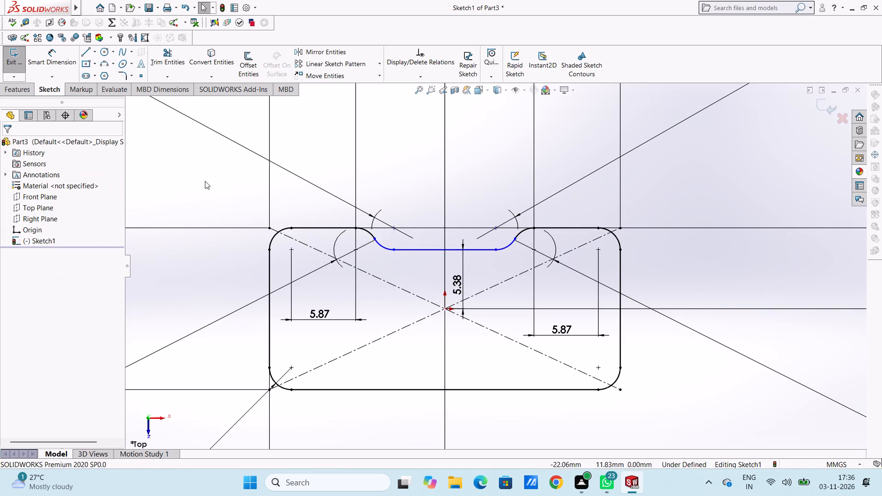
# Dimension the horizontal distance between the two endpoints of the notch's lower left arc, placing it below the arc.
pyautogui.click(64, 61)
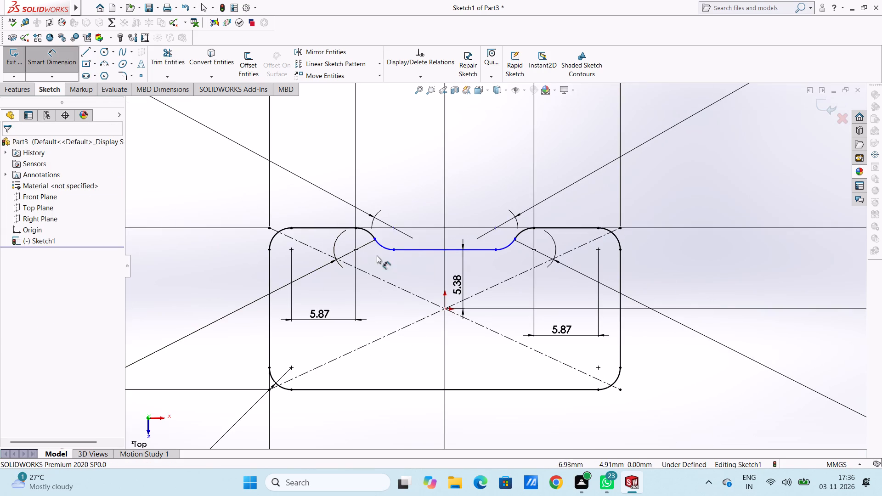
pyautogui.click(393, 250)
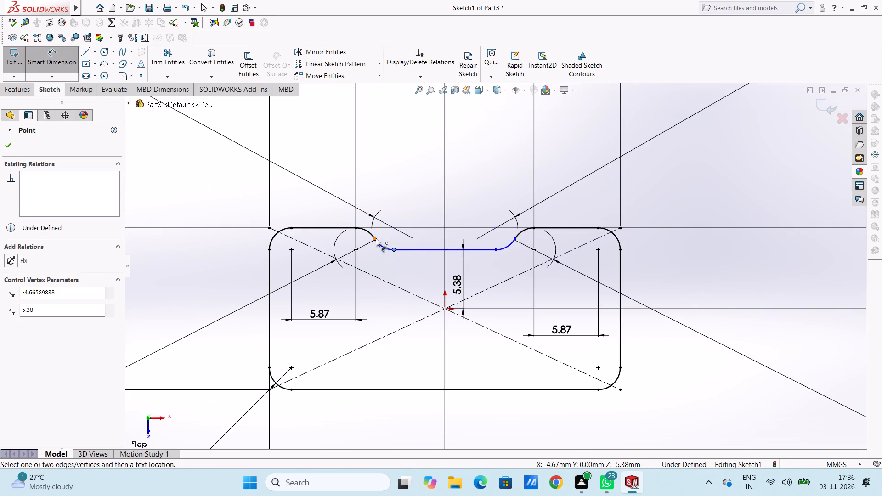
pyautogui.click(376, 238)
pyautogui.click(383, 305)
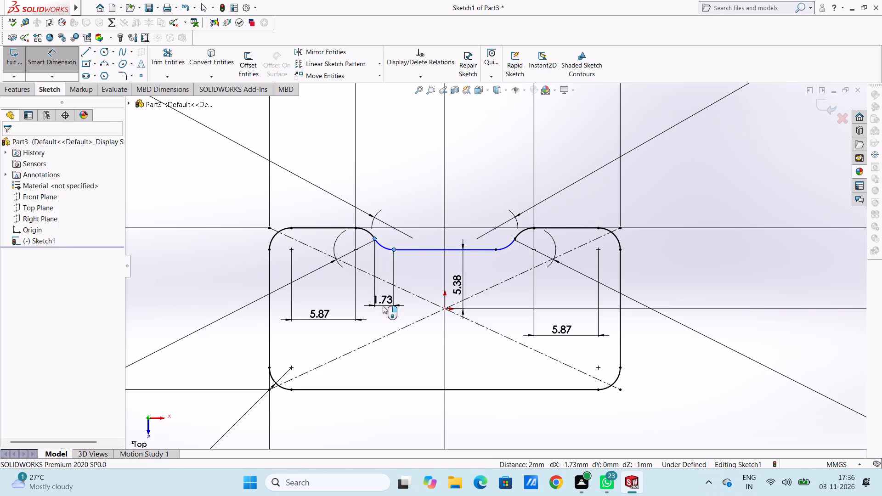
pyautogui.click(343, 289)
pyautogui.click(338, 290)
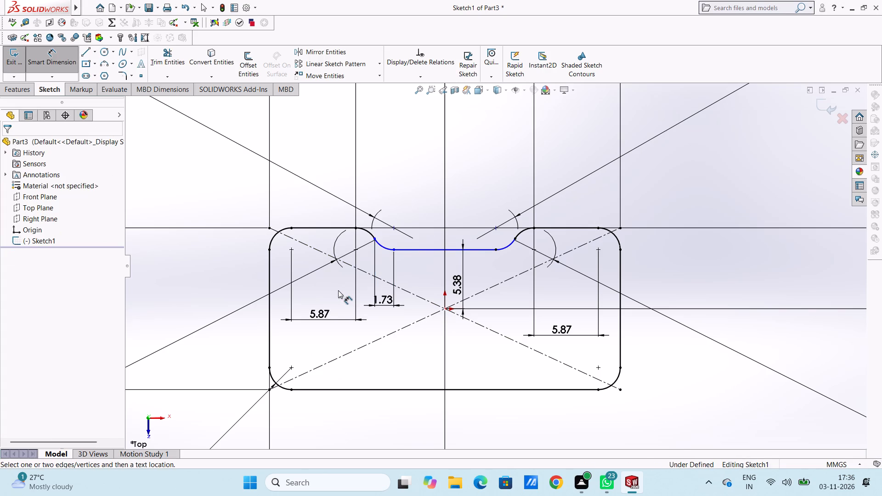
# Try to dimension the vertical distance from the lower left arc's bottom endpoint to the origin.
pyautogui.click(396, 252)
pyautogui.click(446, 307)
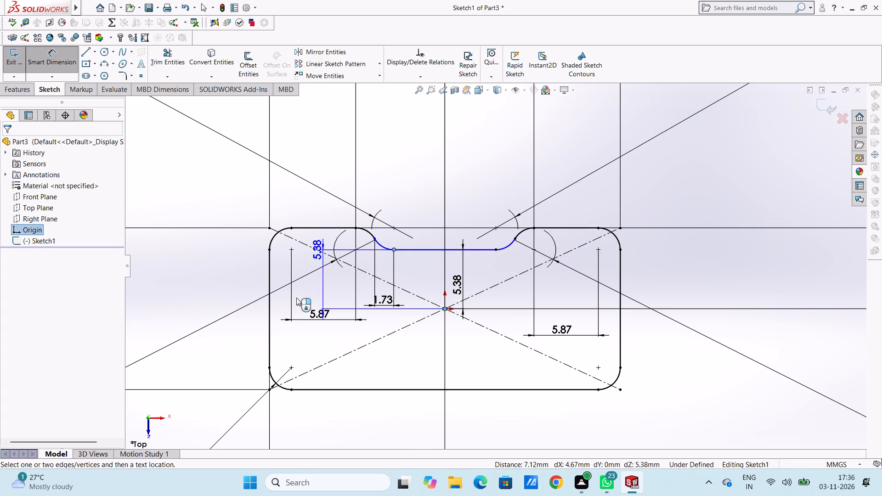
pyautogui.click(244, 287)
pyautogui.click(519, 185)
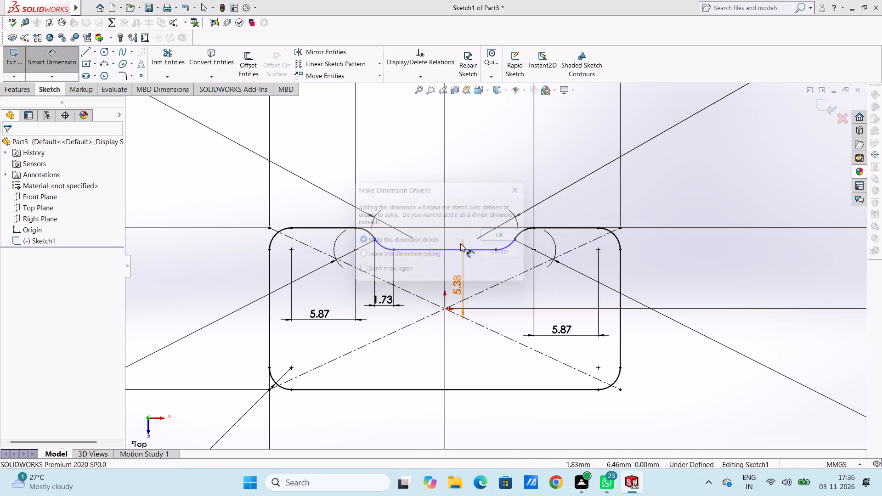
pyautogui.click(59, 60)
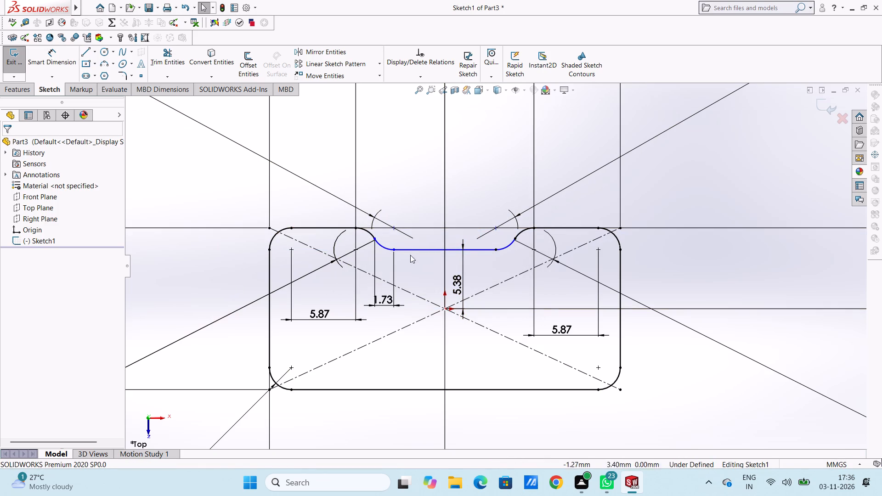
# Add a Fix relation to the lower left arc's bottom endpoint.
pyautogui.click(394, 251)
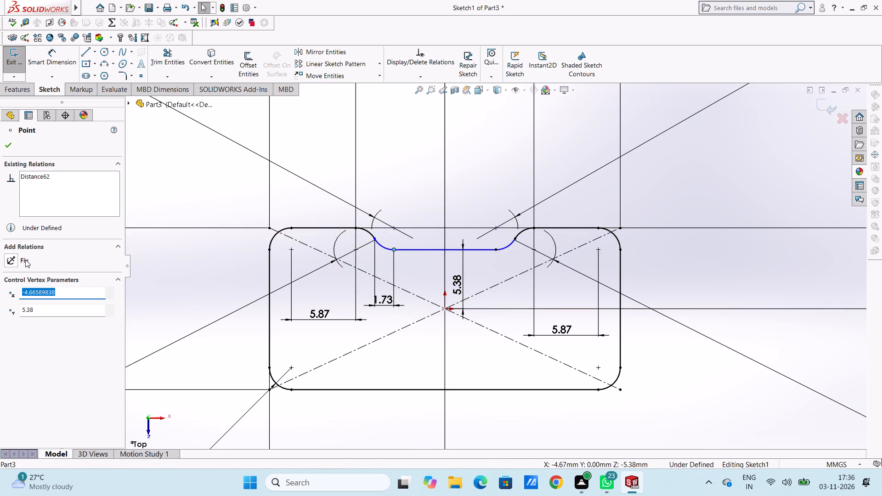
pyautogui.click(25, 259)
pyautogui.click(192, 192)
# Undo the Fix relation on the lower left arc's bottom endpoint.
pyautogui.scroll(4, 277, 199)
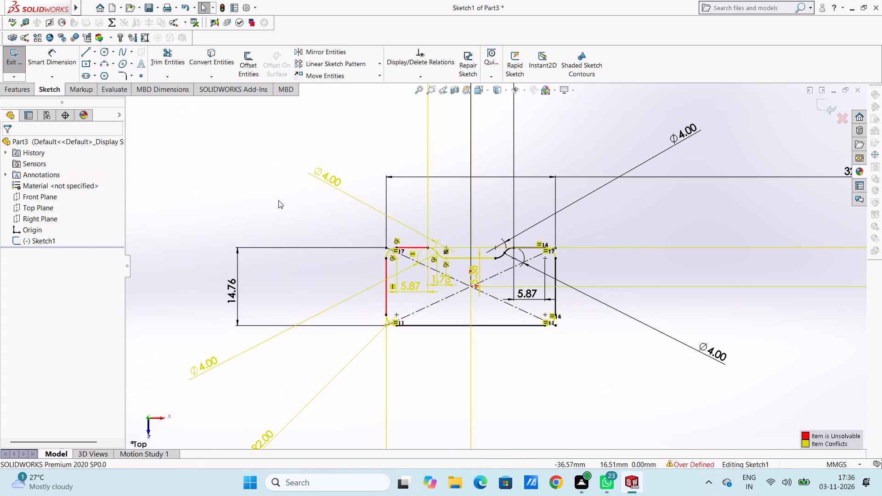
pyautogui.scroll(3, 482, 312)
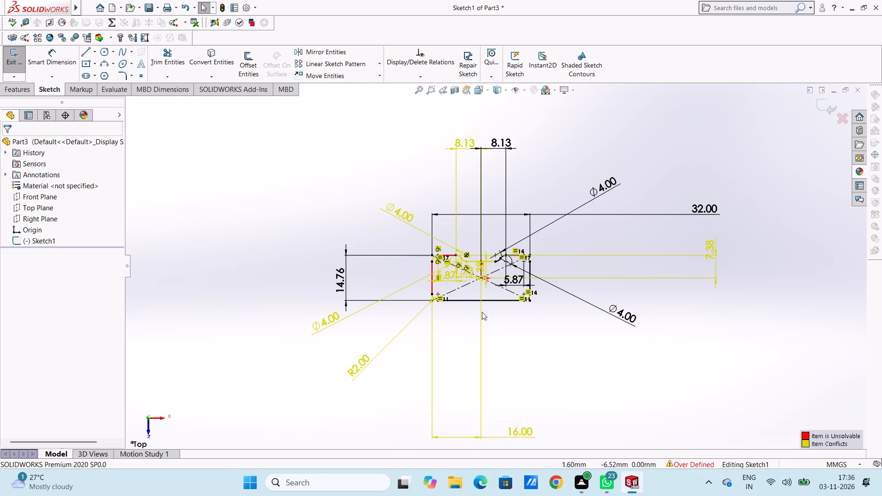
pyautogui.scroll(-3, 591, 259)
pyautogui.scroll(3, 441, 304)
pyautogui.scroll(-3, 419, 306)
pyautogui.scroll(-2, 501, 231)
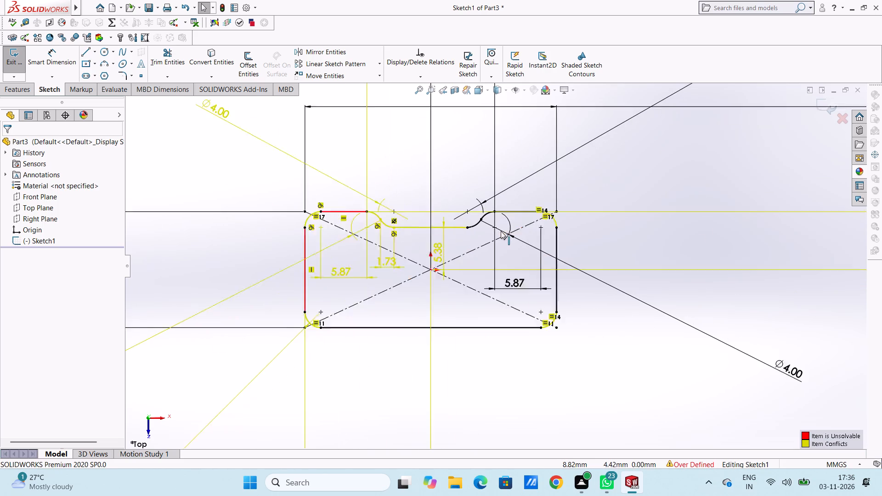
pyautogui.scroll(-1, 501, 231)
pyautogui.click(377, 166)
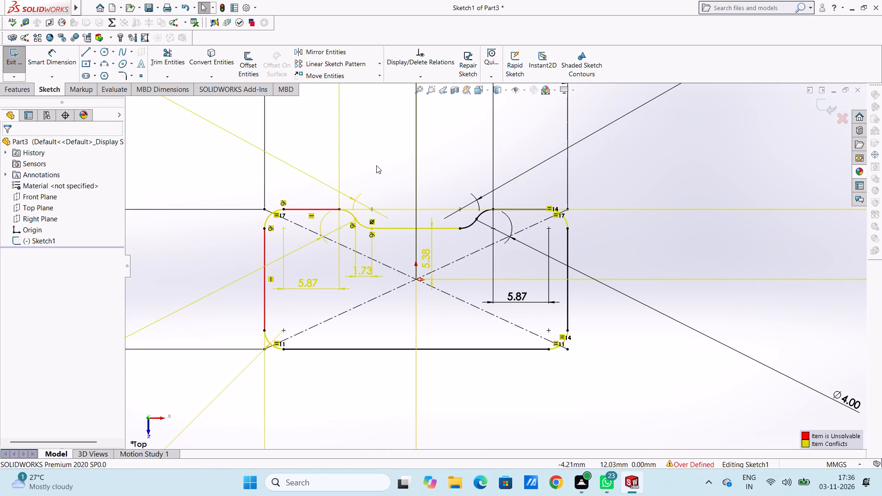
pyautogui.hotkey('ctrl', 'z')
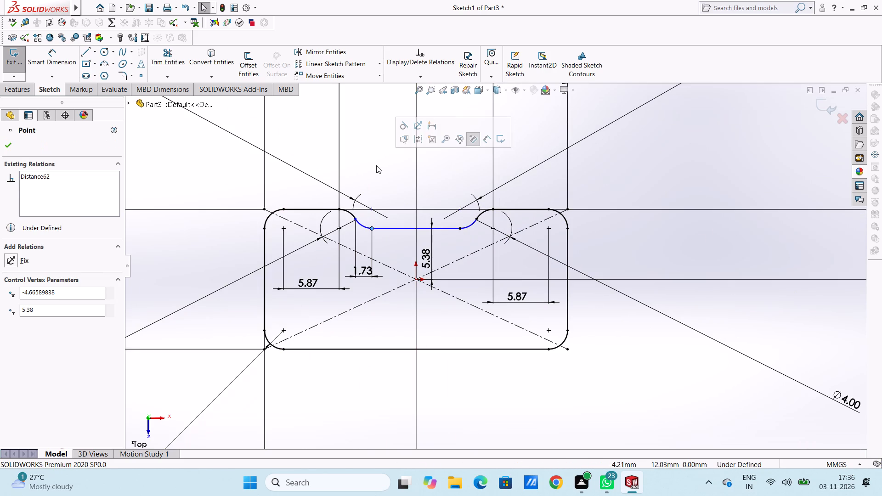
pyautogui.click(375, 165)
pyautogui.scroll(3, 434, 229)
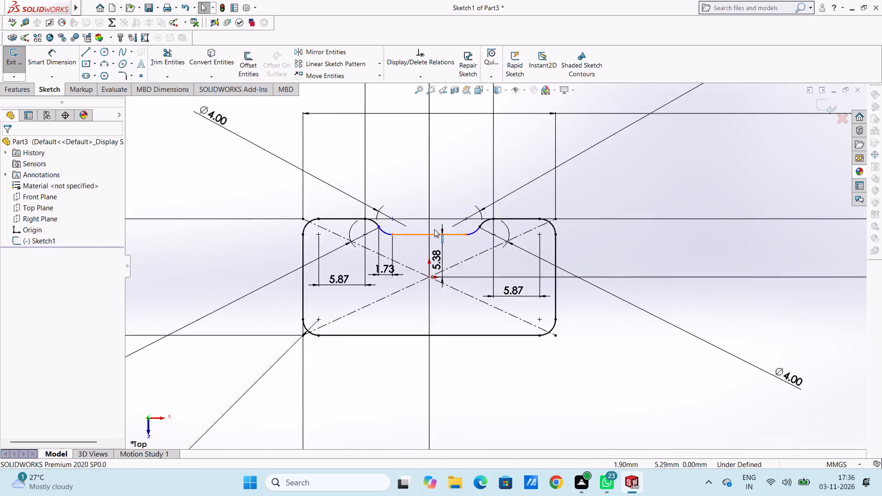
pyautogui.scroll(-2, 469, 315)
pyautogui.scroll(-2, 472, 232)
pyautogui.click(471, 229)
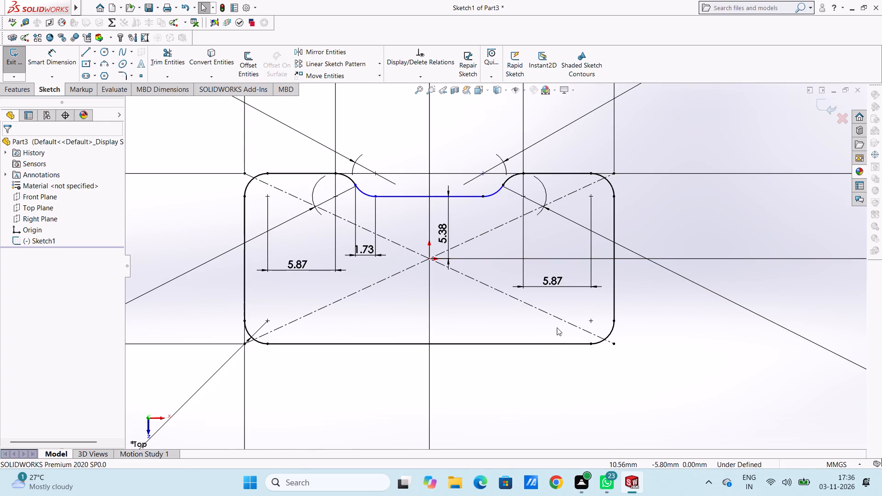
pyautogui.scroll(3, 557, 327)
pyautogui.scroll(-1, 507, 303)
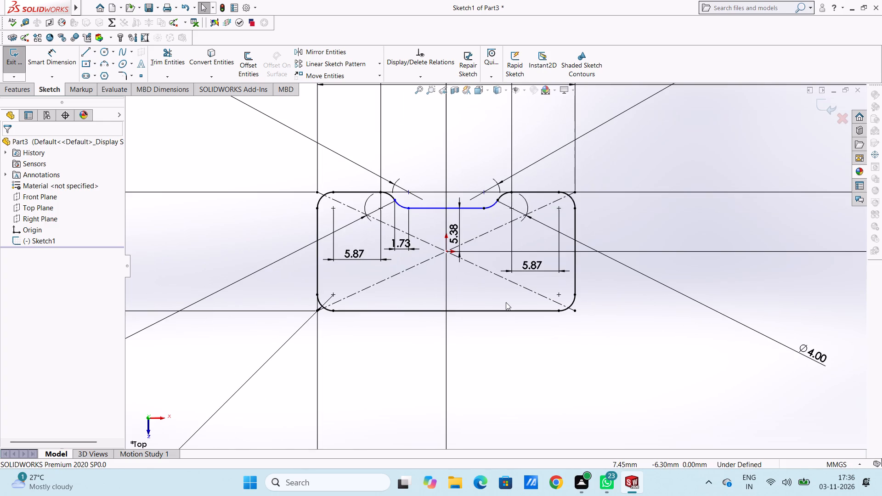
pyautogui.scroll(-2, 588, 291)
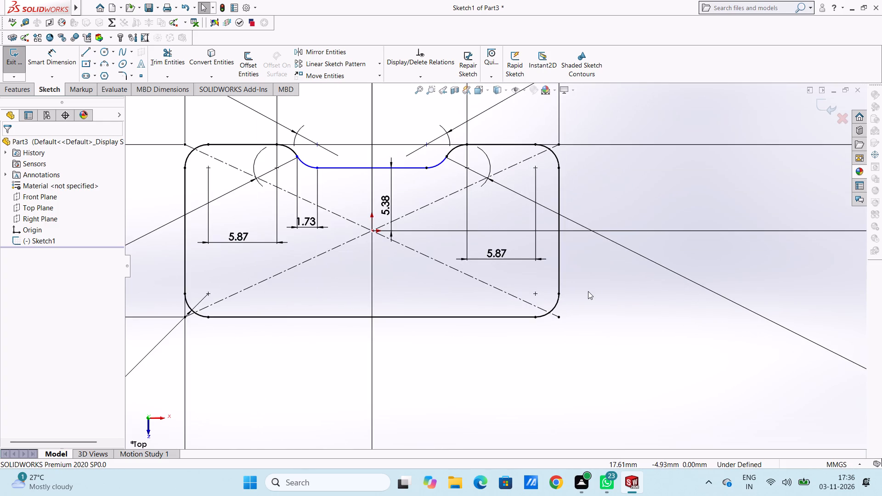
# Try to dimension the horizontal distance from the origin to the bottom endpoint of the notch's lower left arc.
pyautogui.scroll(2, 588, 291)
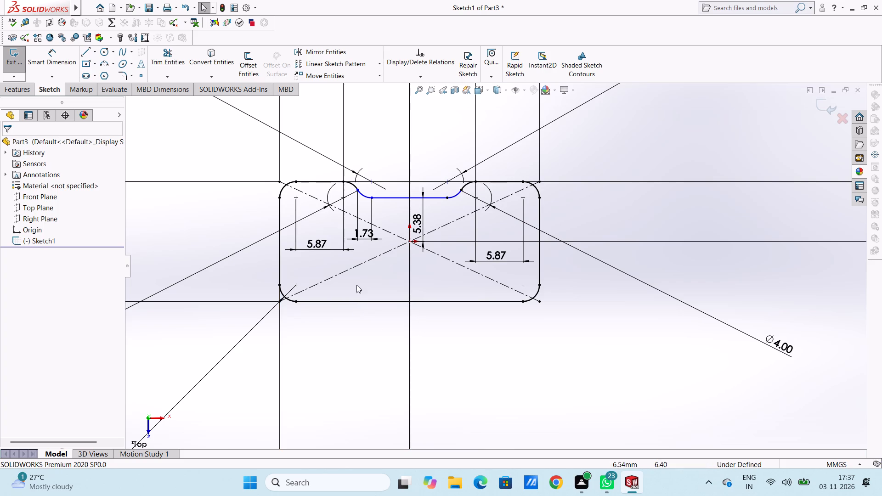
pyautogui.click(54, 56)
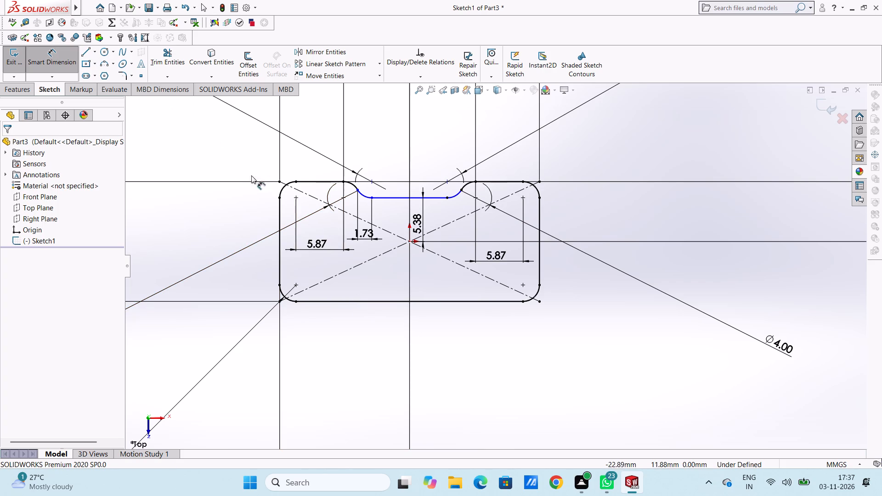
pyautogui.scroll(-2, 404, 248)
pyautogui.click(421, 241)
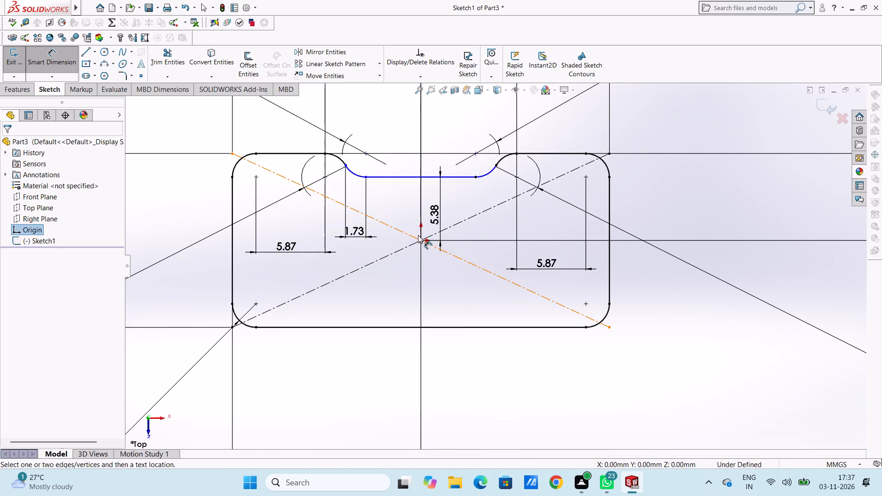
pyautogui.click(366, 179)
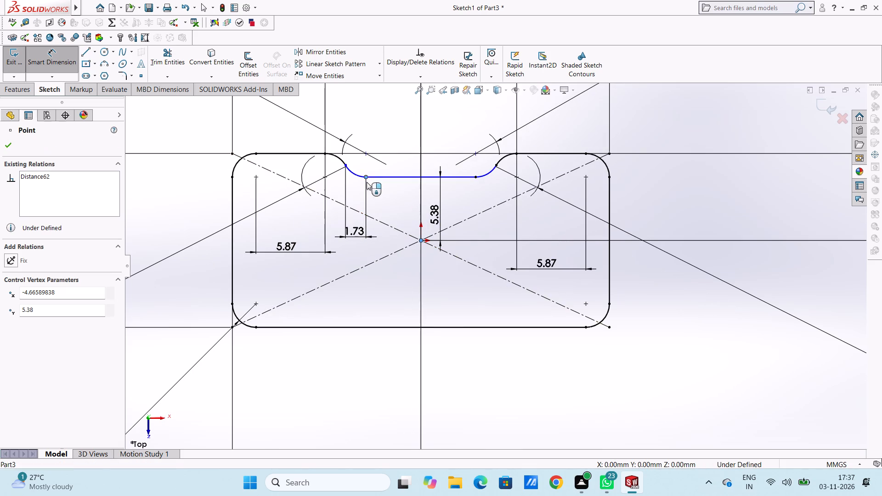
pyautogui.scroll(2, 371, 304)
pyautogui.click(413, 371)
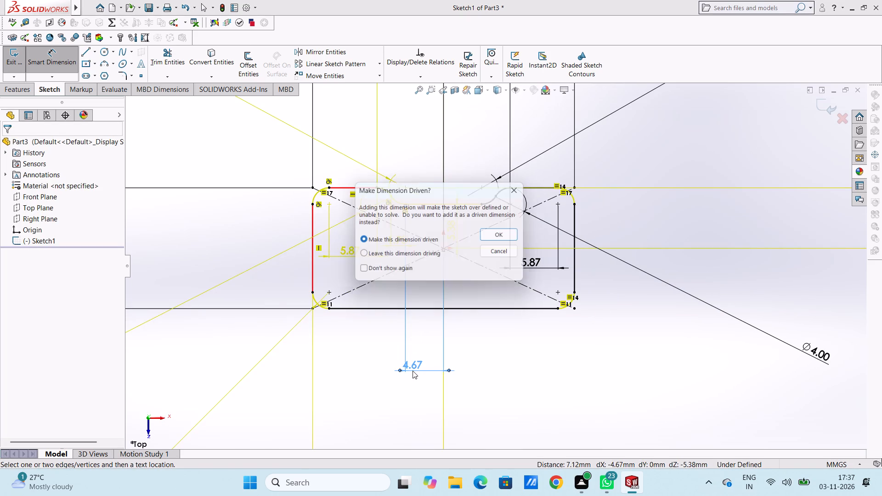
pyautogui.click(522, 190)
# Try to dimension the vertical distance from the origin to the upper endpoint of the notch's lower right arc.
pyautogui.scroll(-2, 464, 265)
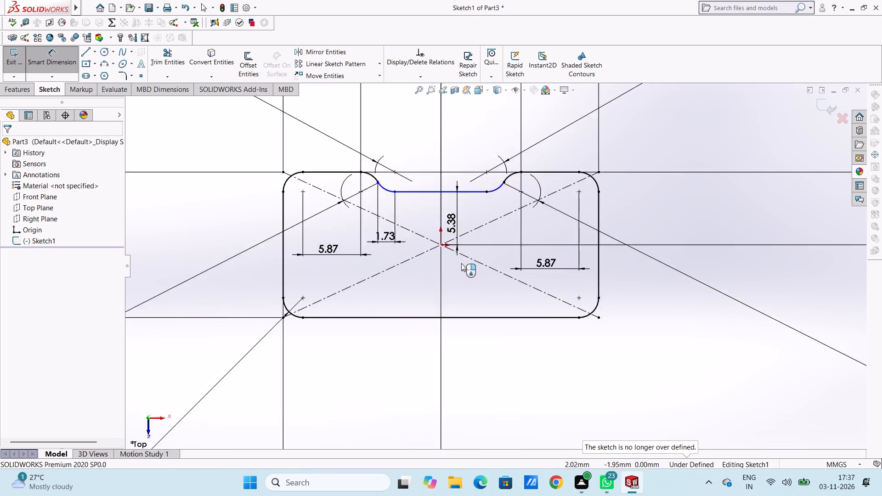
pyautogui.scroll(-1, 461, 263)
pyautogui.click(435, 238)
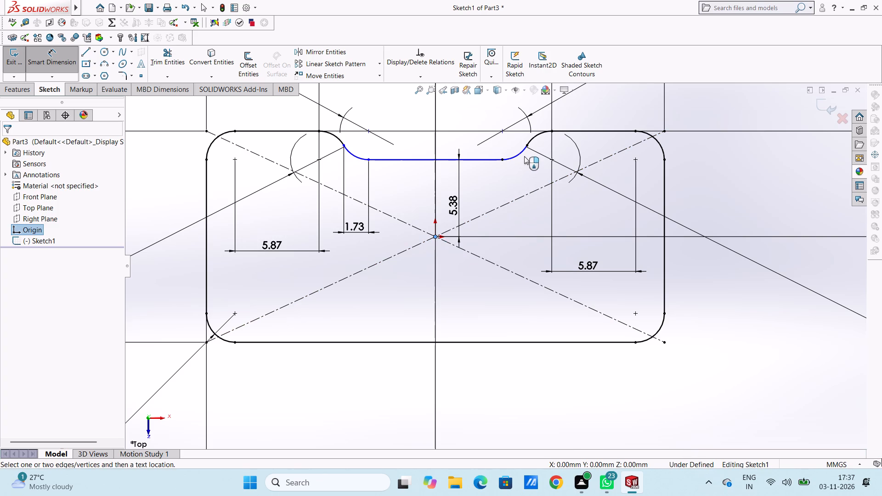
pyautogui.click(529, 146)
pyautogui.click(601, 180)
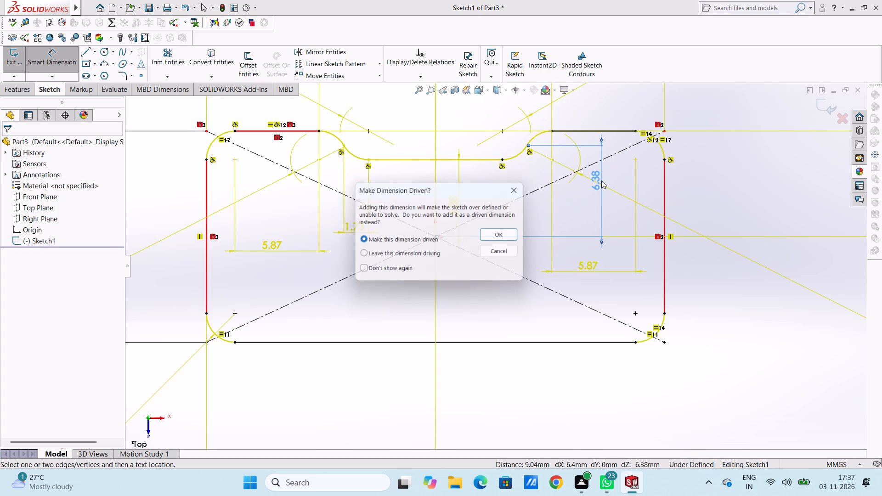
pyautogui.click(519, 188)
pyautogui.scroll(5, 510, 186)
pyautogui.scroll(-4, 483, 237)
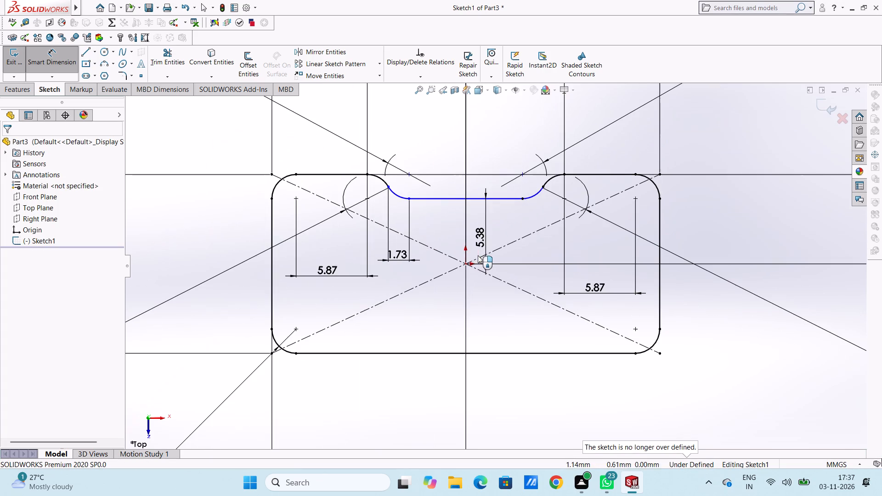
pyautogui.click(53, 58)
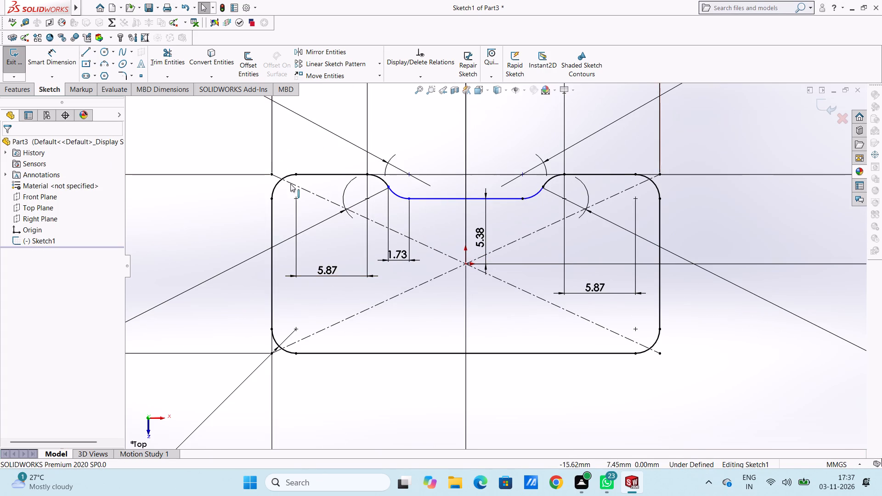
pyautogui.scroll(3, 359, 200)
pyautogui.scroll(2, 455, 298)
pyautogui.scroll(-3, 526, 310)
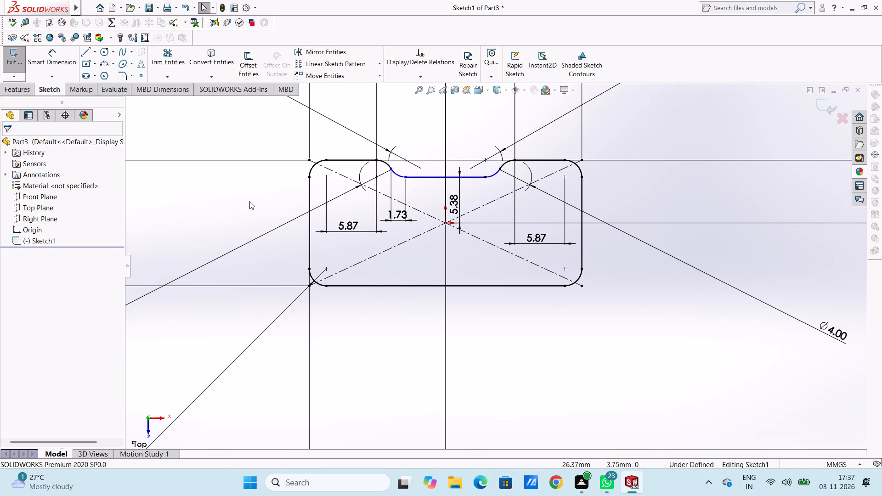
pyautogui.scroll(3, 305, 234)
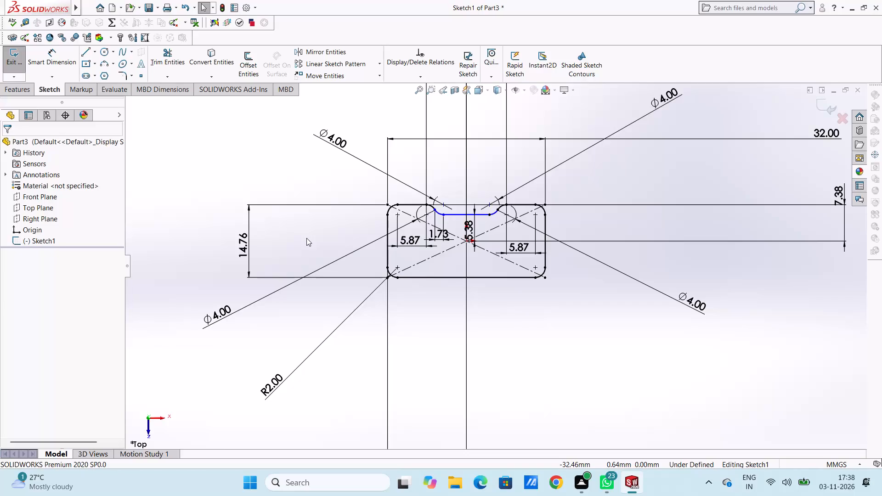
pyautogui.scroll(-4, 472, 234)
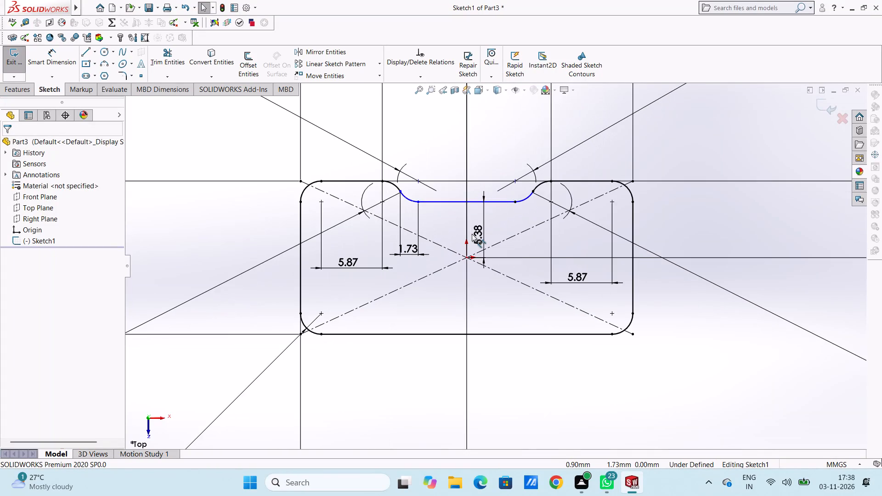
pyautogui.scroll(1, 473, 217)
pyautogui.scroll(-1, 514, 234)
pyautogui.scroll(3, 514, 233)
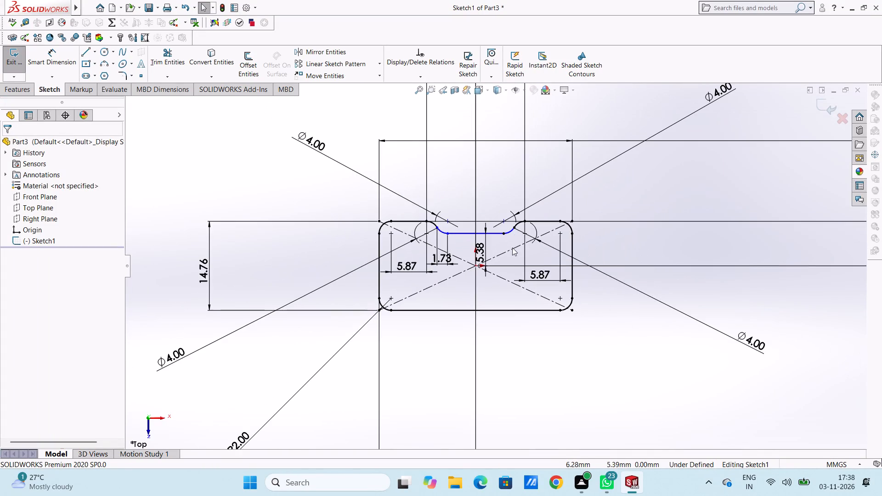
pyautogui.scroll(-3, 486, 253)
# Add a Fix relation to the bottom endpoint of the notch's lower left arc.
pyautogui.click(420, 222)
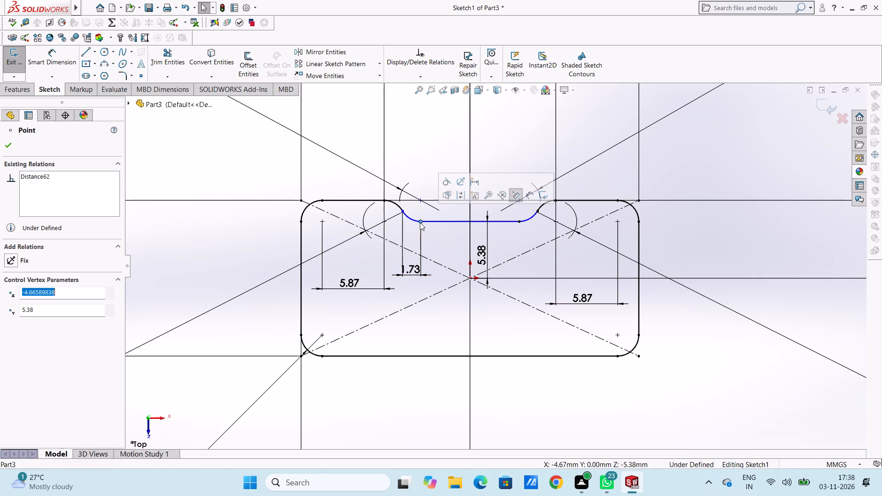
pyautogui.click(8, 141)
pyautogui.click(221, 174)
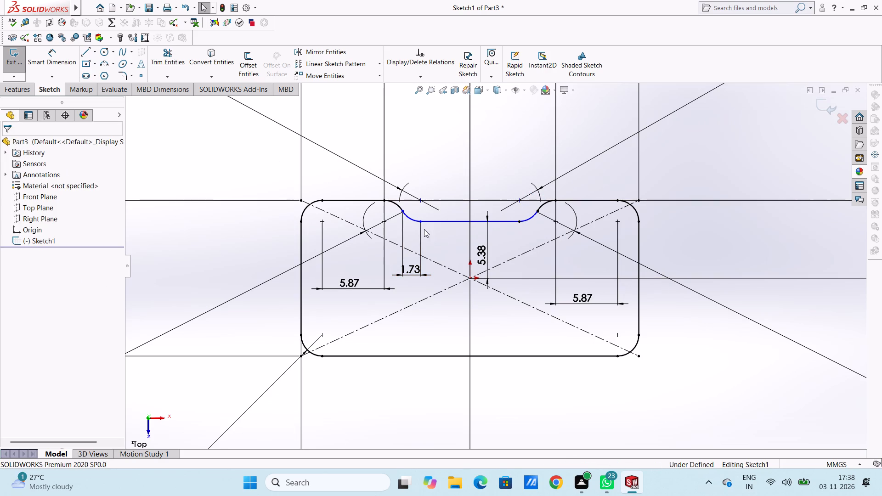
pyautogui.click(420, 223)
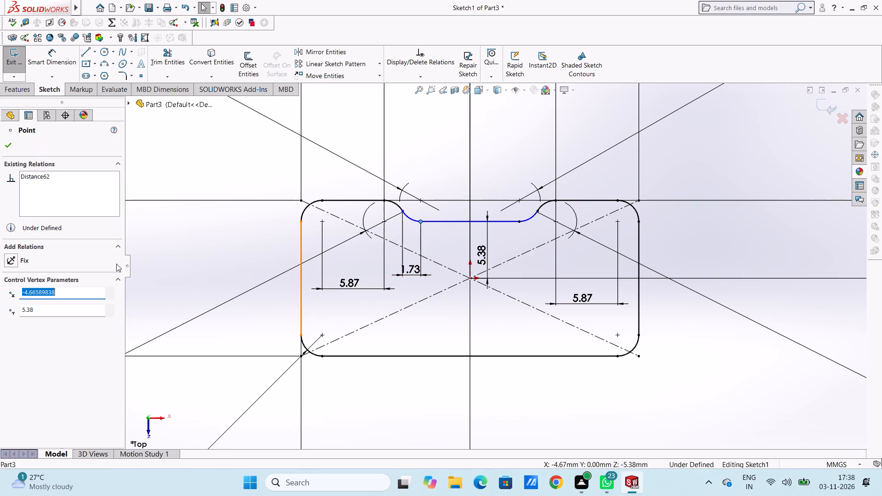
pyautogui.click(9, 260)
pyautogui.click(191, 243)
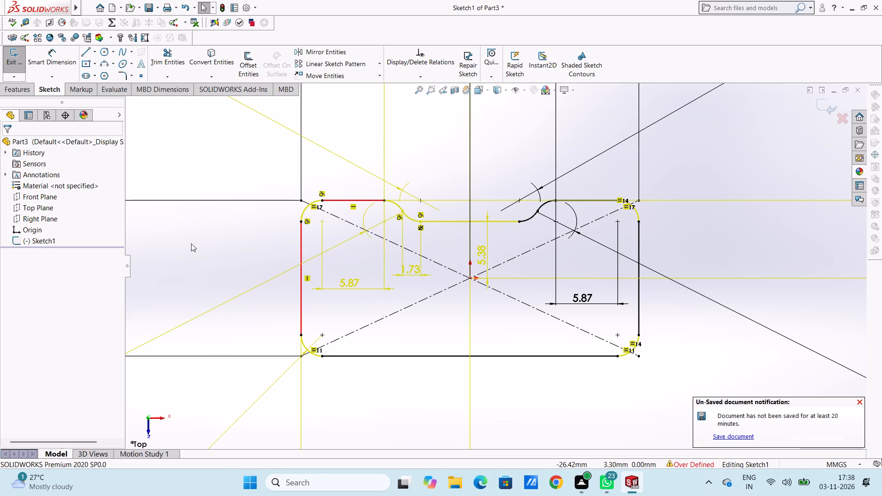
# Delete the two 4 mm diameter dimensions on the notch's left arcs.
pyautogui.scroll(6, 381, 270)
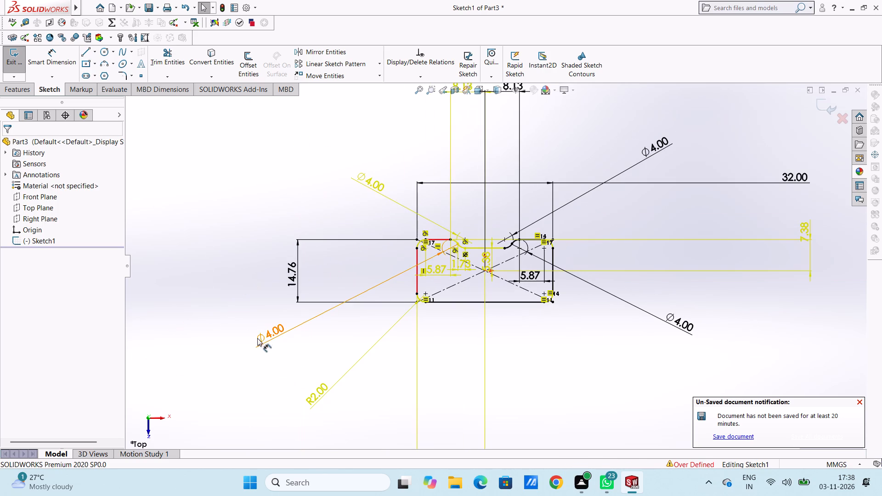
pyautogui.click(265, 336)
pyautogui.rightClick(243, 233)
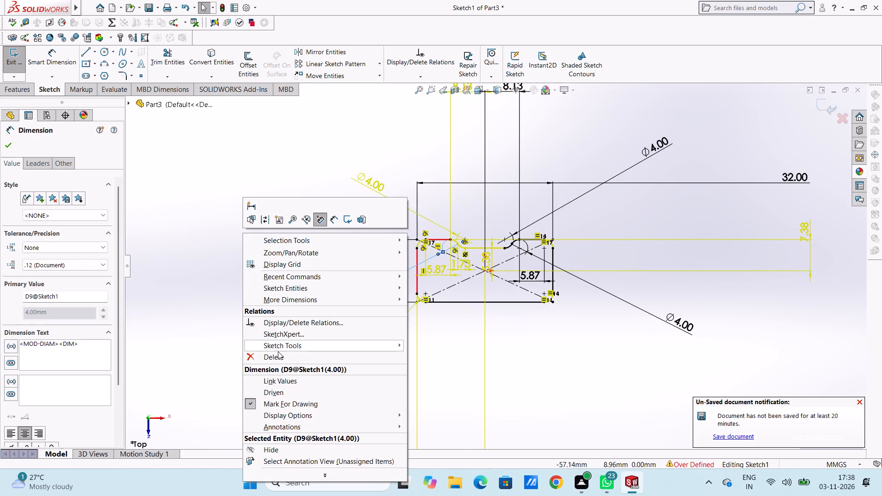
pyautogui.click(278, 354)
pyautogui.click(379, 190)
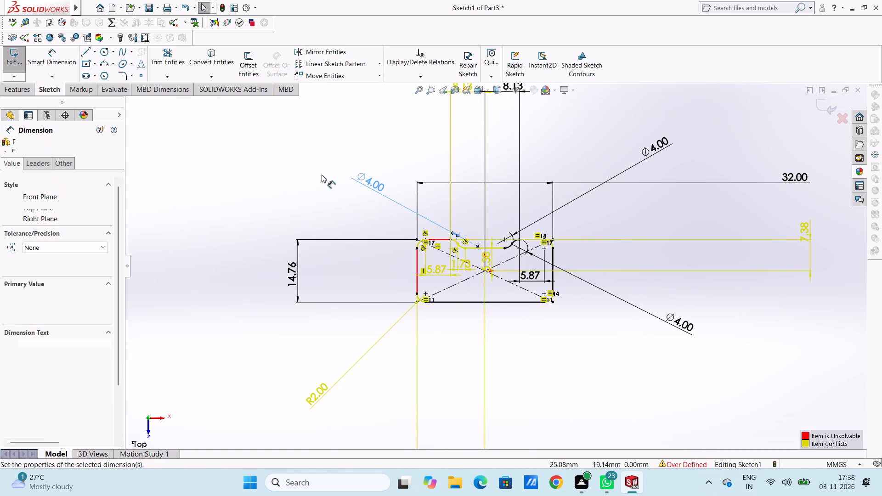
pyautogui.rightClick(322, 175)
pyautogui.click(342, 297)
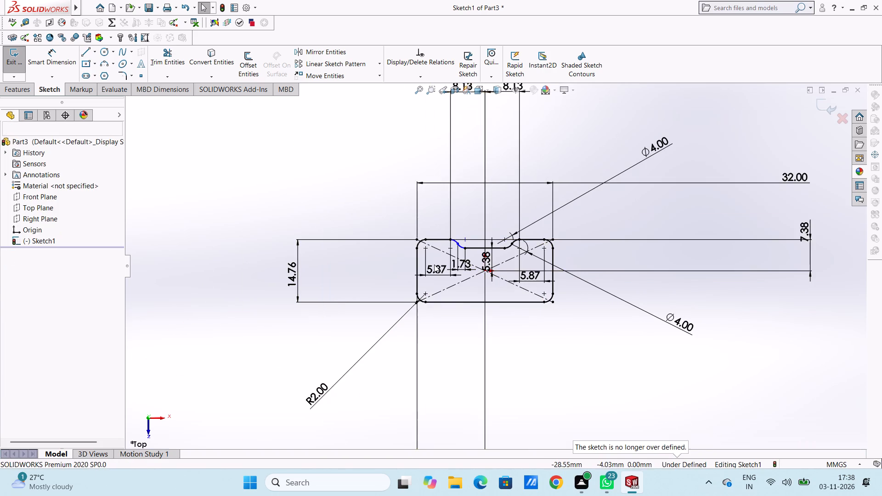
# Add a Fix relation to the point where the notch's two left arcs meet.
pyautogui.scroll(2, 540, 251)
pyautogui.scroll(-4, 513, 262)
pyautogui.scroll(-8, 446, 252)
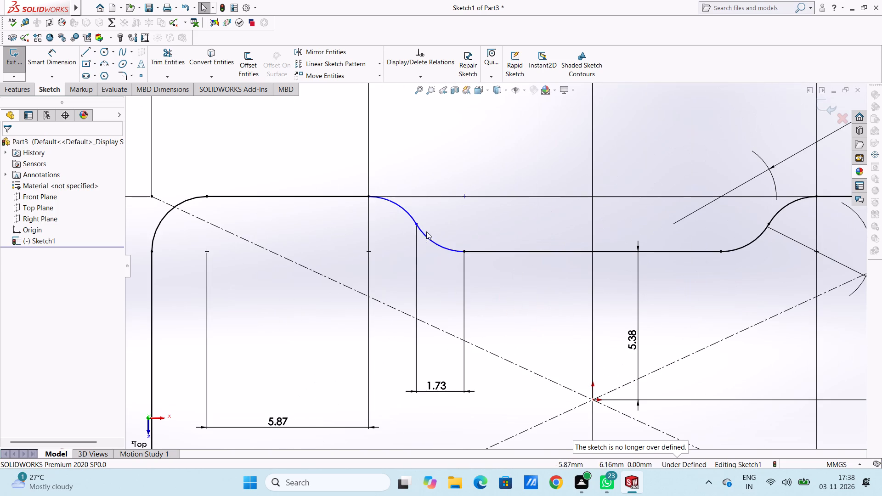
pyautogui.click(417, 224)
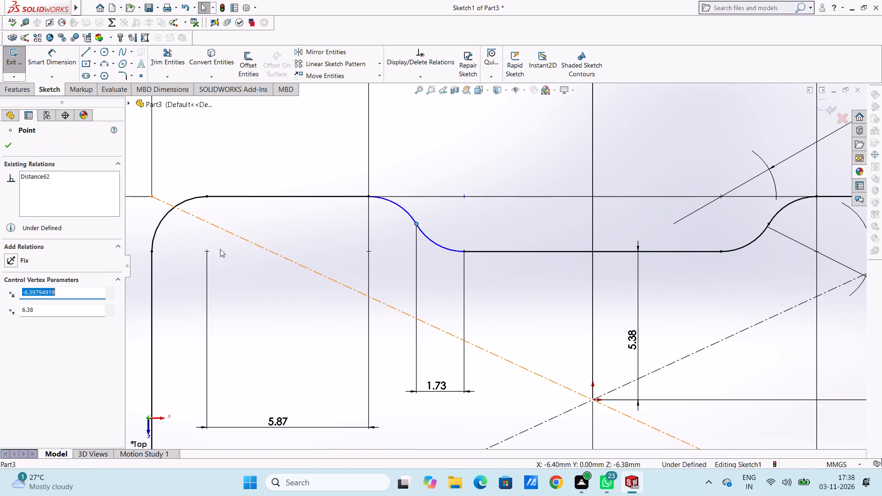
pyautogui.click(11, 262)
pyautogui.click(296, 250)
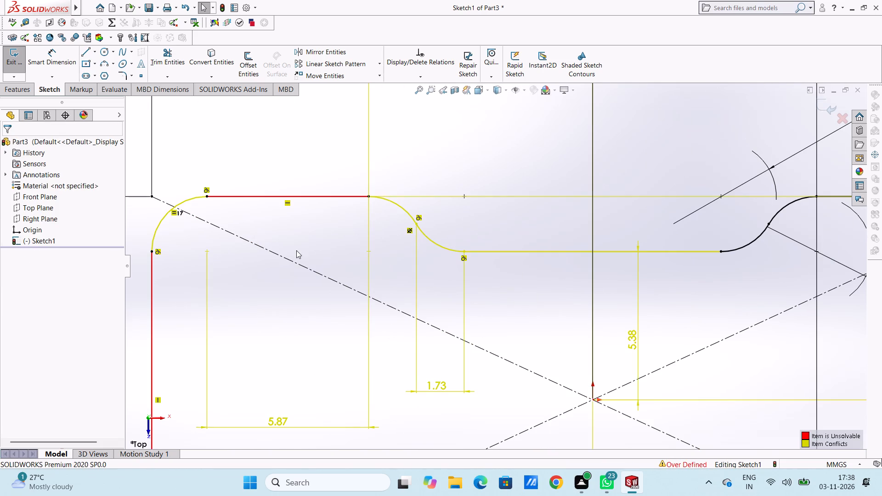
# Delete the 8.13 mm horizontal dimension between the origin and the notch's upper left arc.
pyautogui.scroll(12, 296, 250)
pyautogui.scroll(4, 504, 343)
pyautogui.scroll(-3, 522, 357)
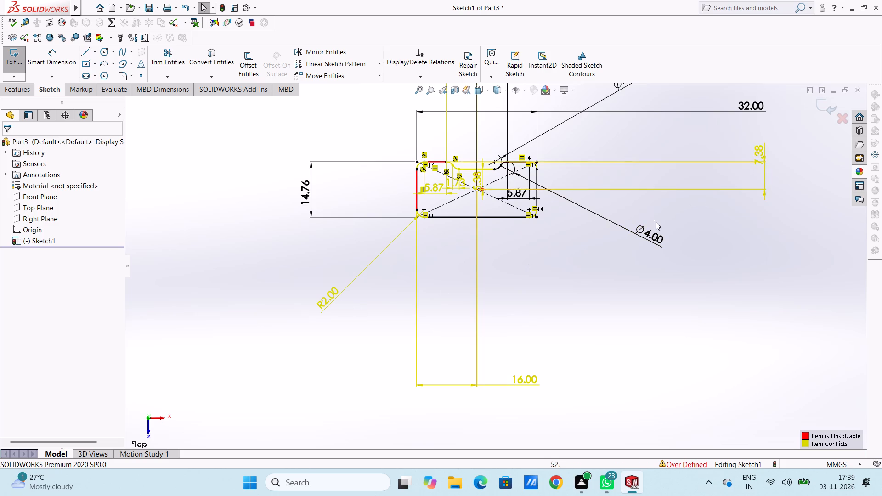
pyautogui.scroll(3, 574, 256)
pyautogui.click(465, 124)
pyautogui.rightClick(320, 148)
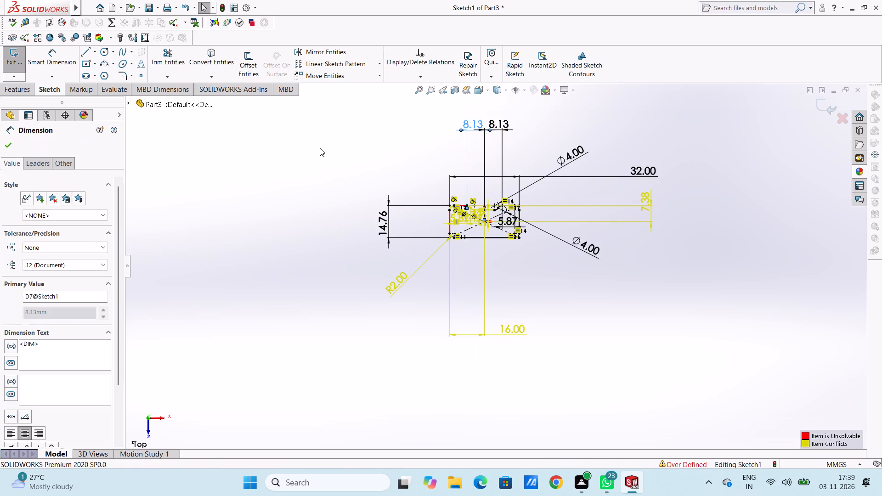
pyautogui.click(333, 273)
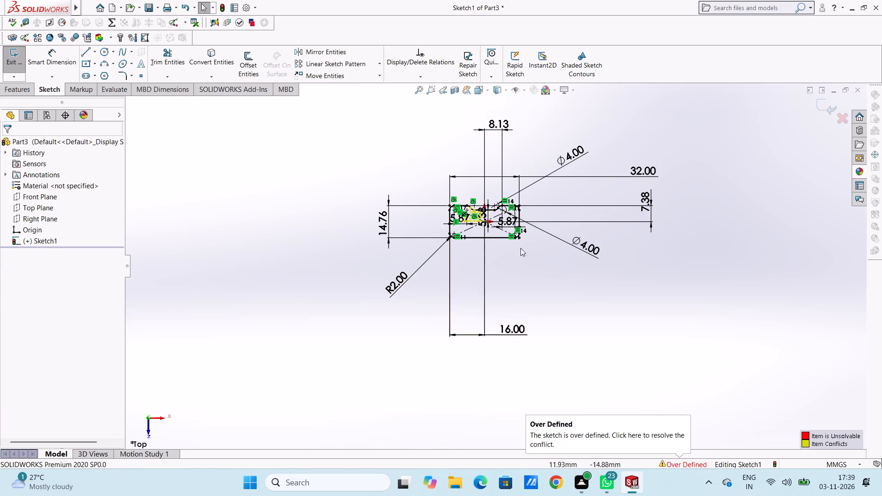
# Delete the 1.73 mm horizontal dimension between the endpoints of the notch's lower left arc.
pyautogui.scroll(-6, 523, 244)
pyautogui.scroll(2, 414, 180)
pyautogui.scroll(-4, 414, 180)
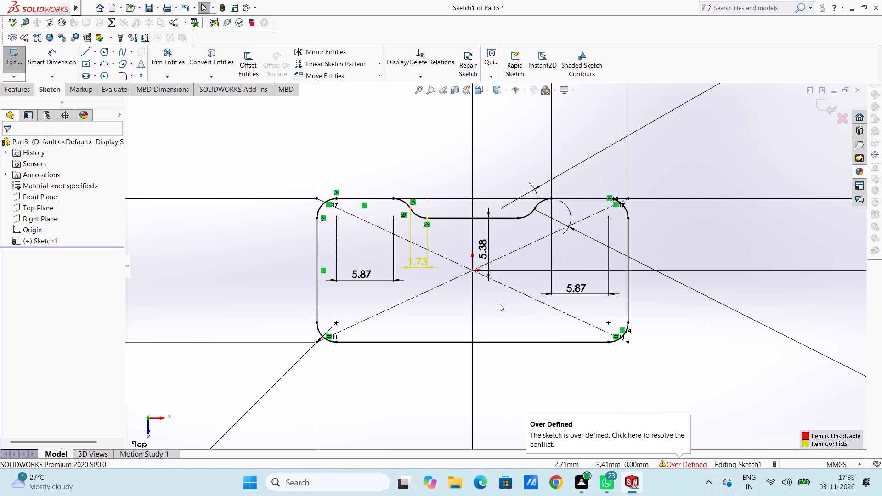
pyautogui.click(448, 240)
pyautogui.click(413, 267)
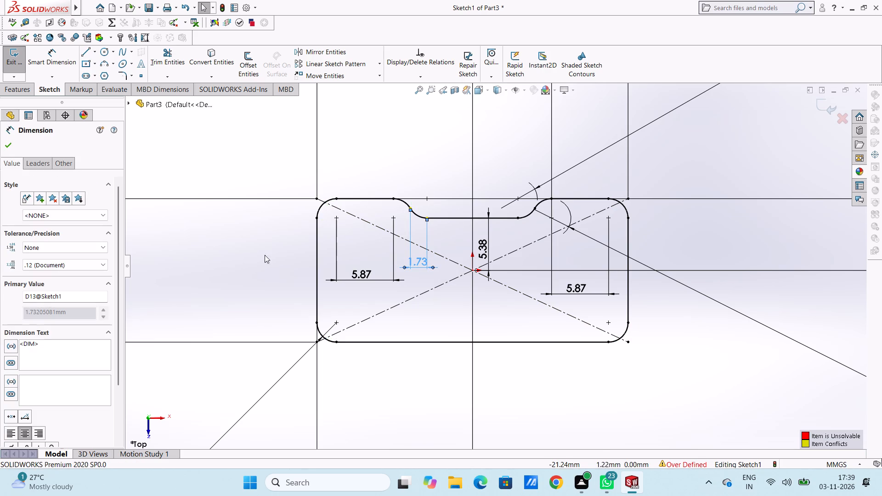
pyautogui.rightClick(243, 239)
pyautogui.click(249, 357)
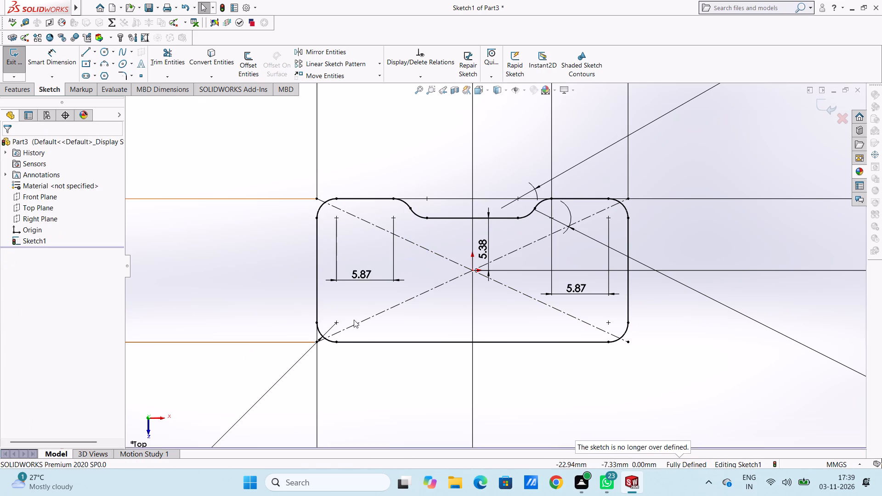
# Move the 5.38 mm vertical dimension from inside the profile to outside its right edge.
pyautogui.scroll(2, 492, 291)
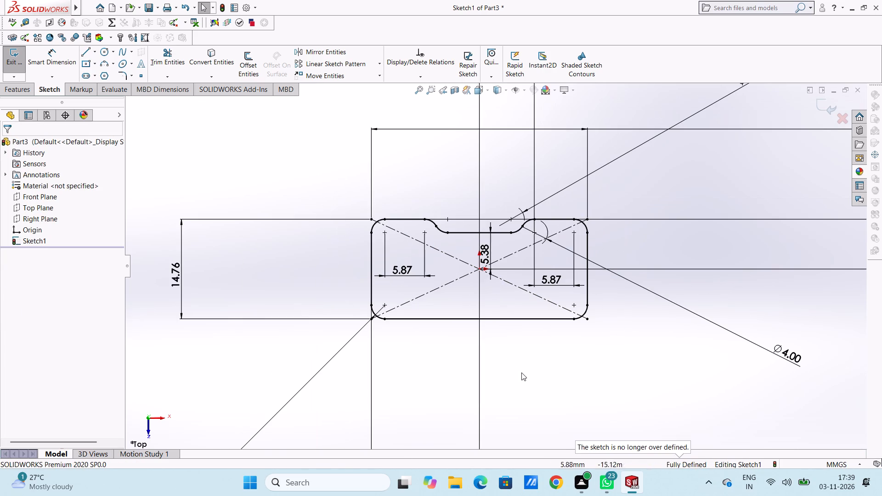
pyautogui.click(528, 373)
pyautogui.scroll(-2, 498, 258)
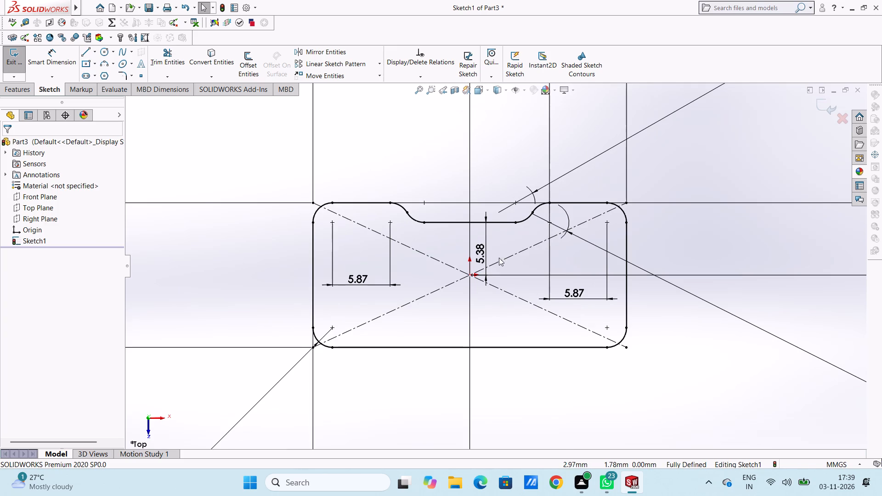
pyautogui.scroll(-2, 493, 256)
pyautogui.moveTo(484, 248); pyautogui.dragTo(768, 247)
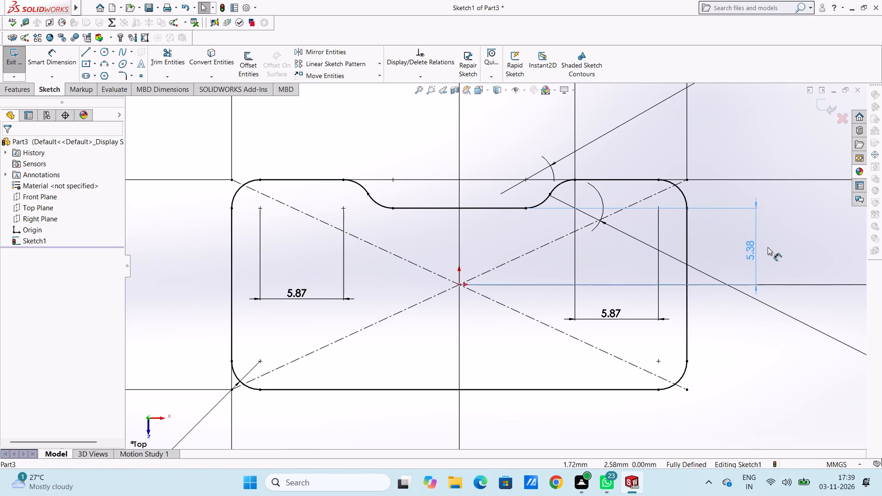
pyautogui.moveTo(768, 247); pyautogui.dragTo(794, 248)
pyautogui.click(741, 149)
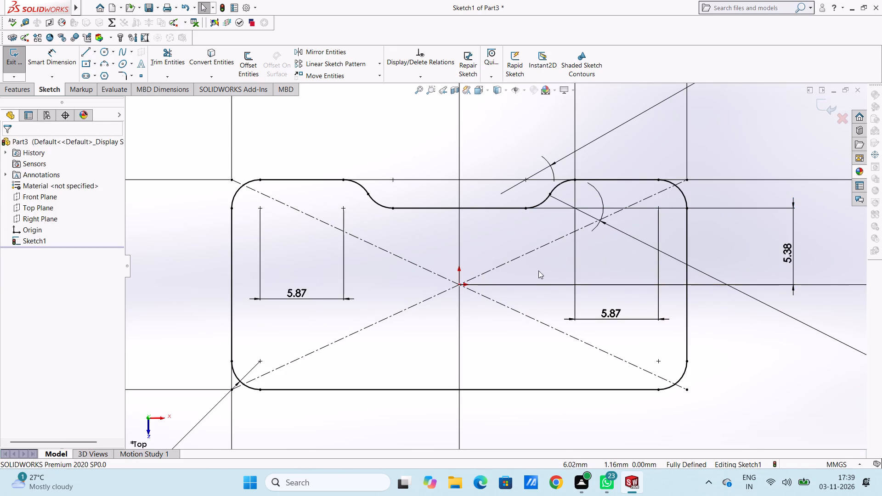
# Draw a vertical line from the origin up to the midpoint of the notch's bottom edge.
pyautogui.scroll(3, 535, 271)
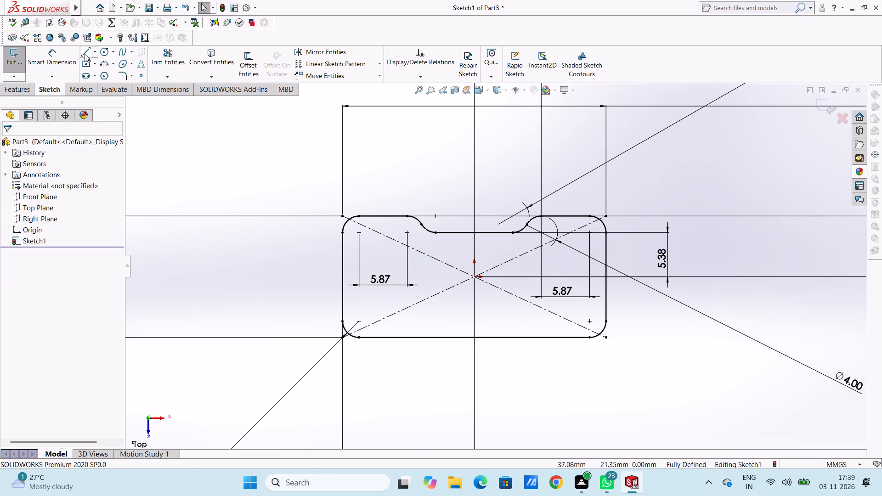
pyautogui.click(85, 53)
pyautogui.scroll(-3, 467, 278)
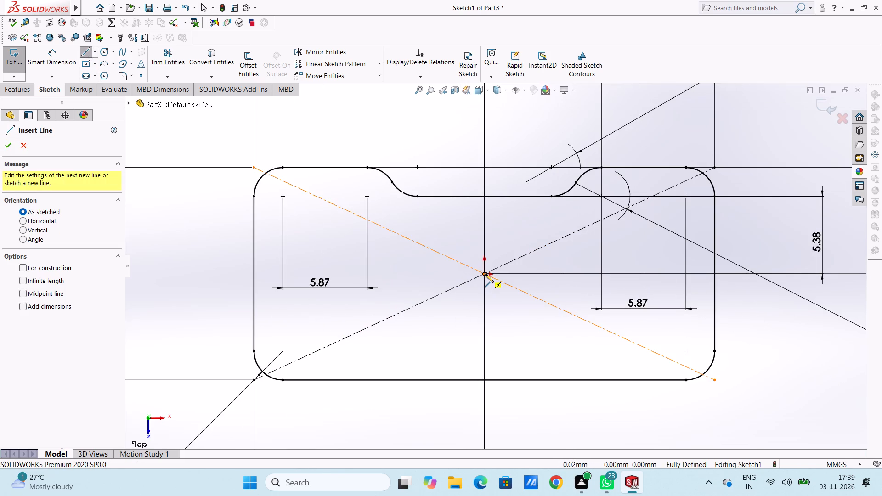
pyautogui.click(484, 275)
pyautogui.click(484, 196)
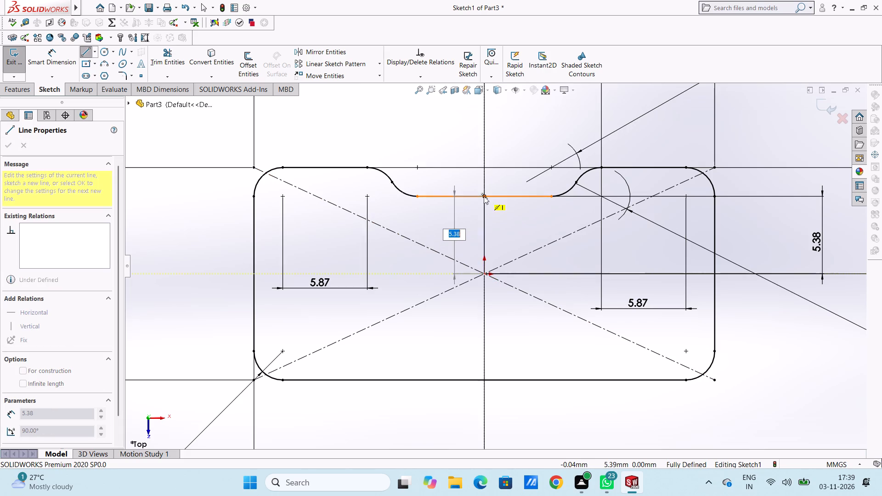
pyautogui.click(523, 188)
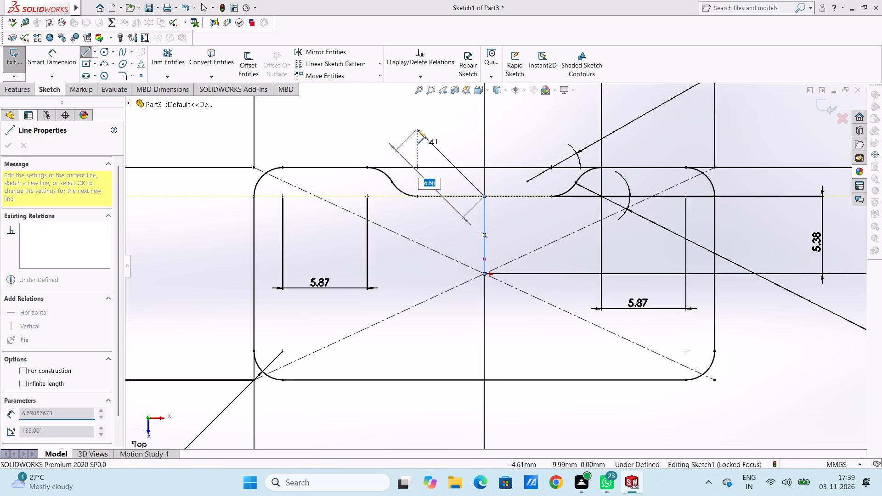
pyautogui.rightClick(418, 130)
pyautogui.click(439, 140)
pyautogui.click(439, 159)
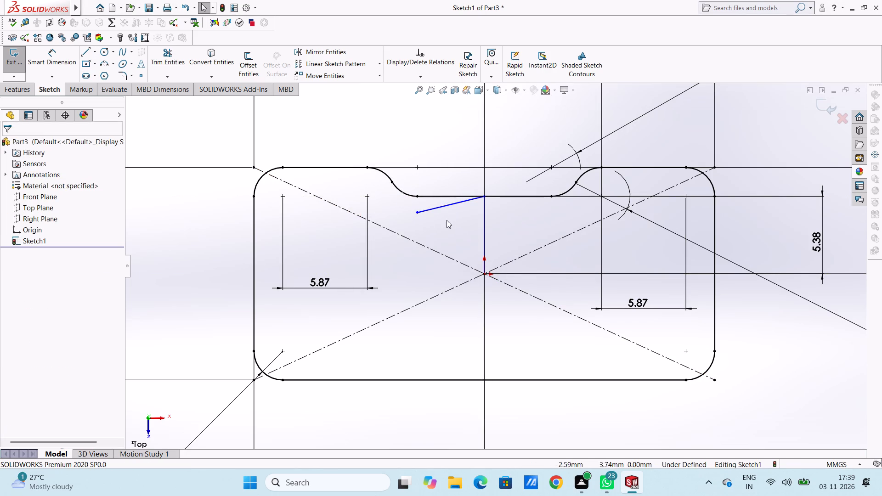
# Delete the stray slanted line that starts from the upper end of the vertical line.
pyautogui.click(438, 208)
pyautogui.rightClick(442, 225)
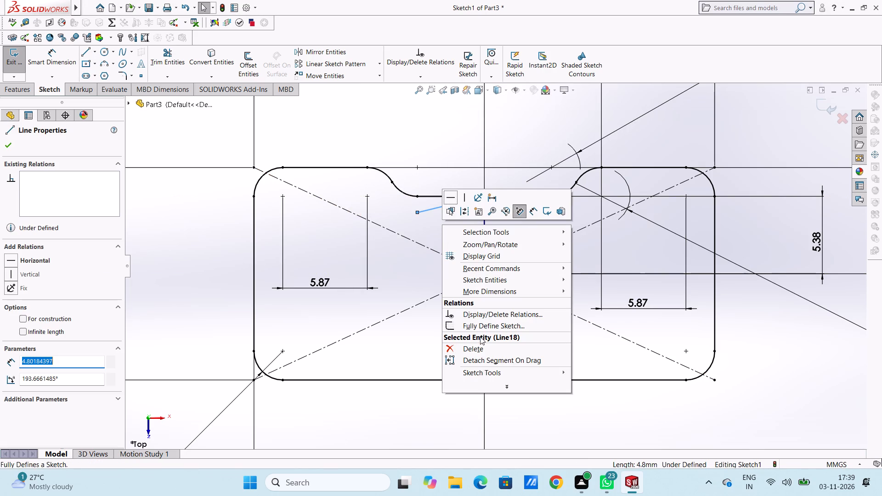
pyautogui.click(480, 345)
pyautogui.scroll(2, 520, 231)
pyautogui.scroll(-4, 556, 239)
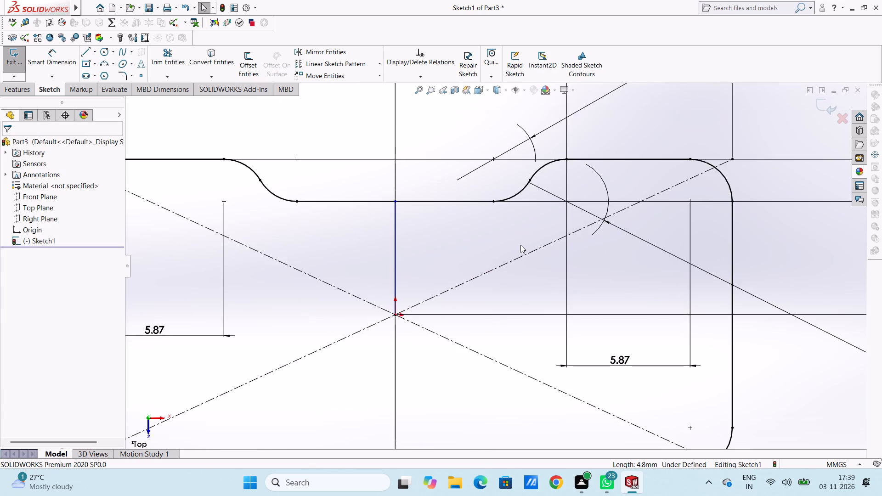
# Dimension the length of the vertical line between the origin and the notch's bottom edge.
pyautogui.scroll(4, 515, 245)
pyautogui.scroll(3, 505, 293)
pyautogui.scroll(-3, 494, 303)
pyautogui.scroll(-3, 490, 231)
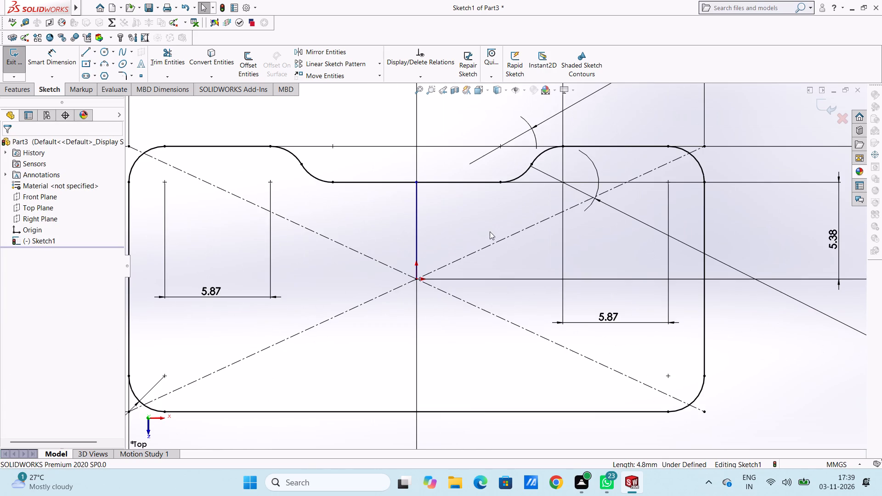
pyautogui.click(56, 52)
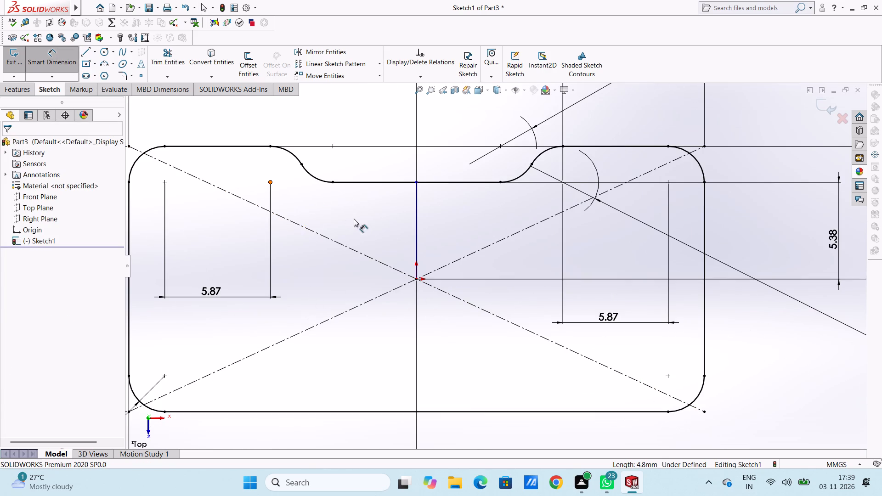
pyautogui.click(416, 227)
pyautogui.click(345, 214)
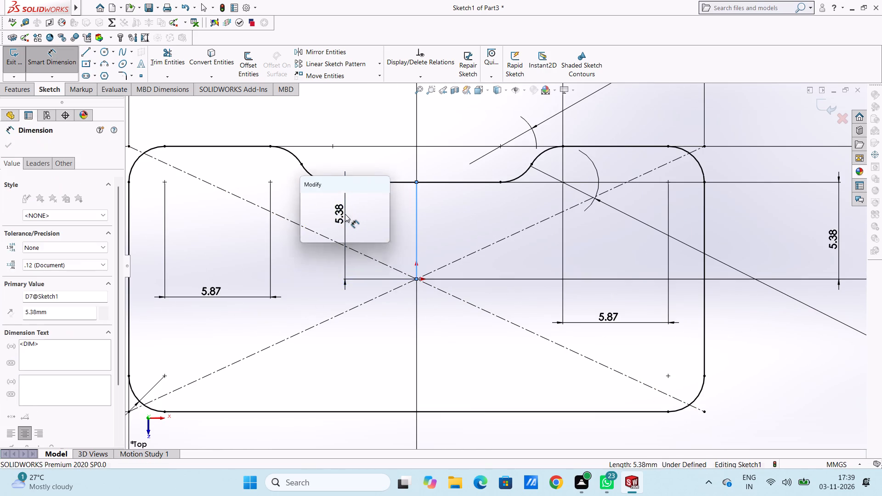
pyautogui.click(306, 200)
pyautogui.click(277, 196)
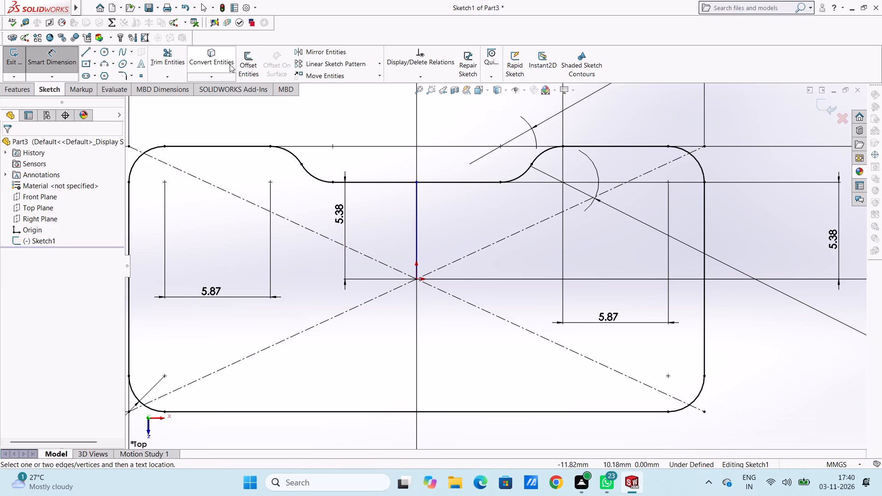
# Offset the vertical centre line bi-directionally by 1 mm with dimensions added, after trying 2.5 and 1.5 mm.
pyautogui.click(246, 61)
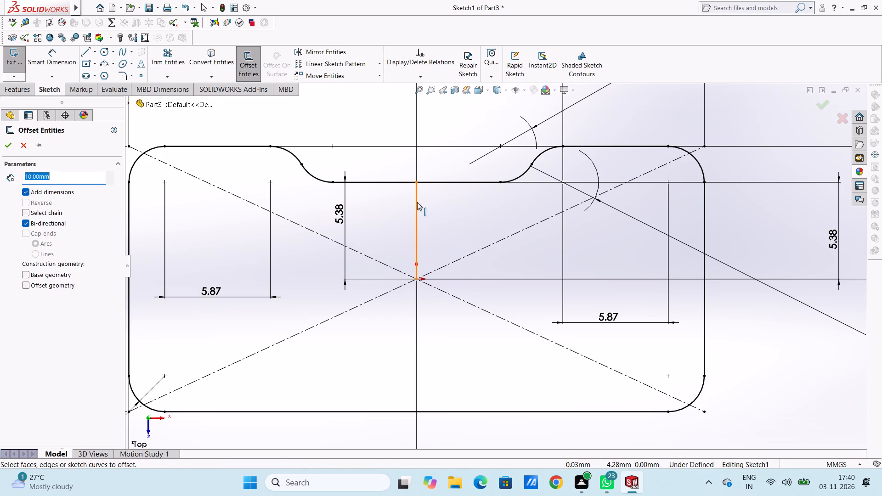
pyautogui.click(417, 202)
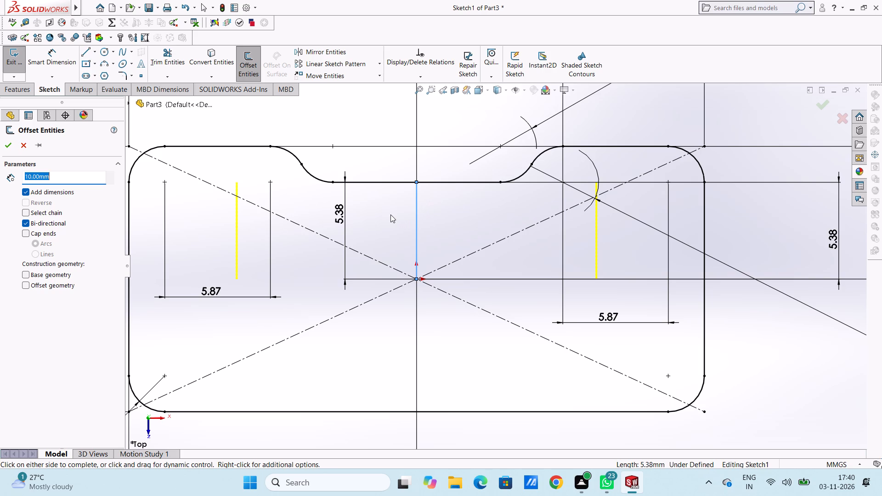
pyautogui.write('2.5')
pyautogui.press('Return')
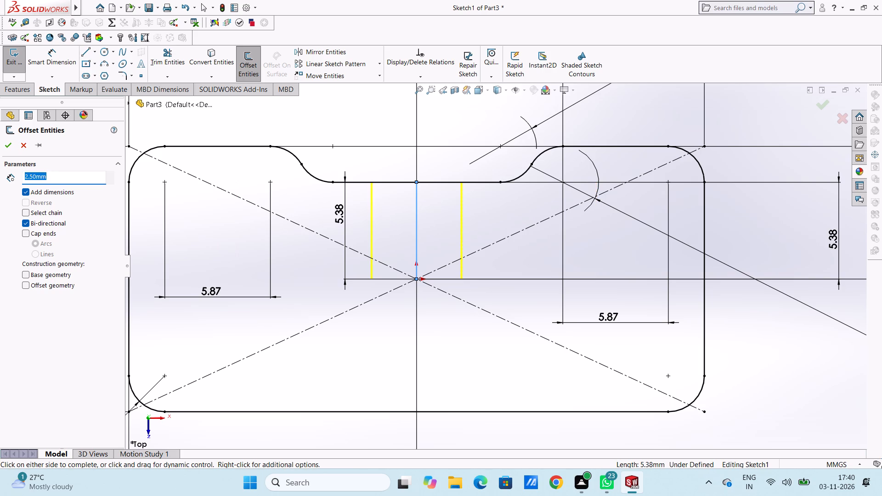
pyautogui.write('1.5')
pyautogui.press('Return')
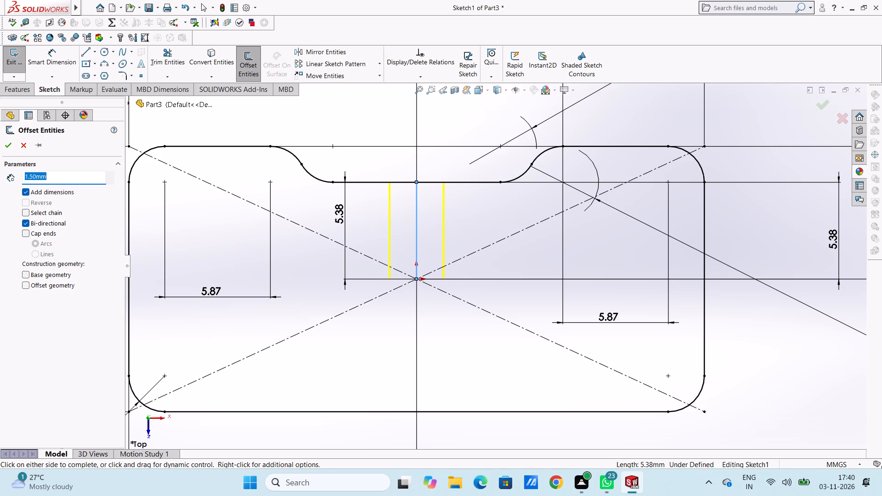
pyautogui.press('1')
pyautogui.press('Return')
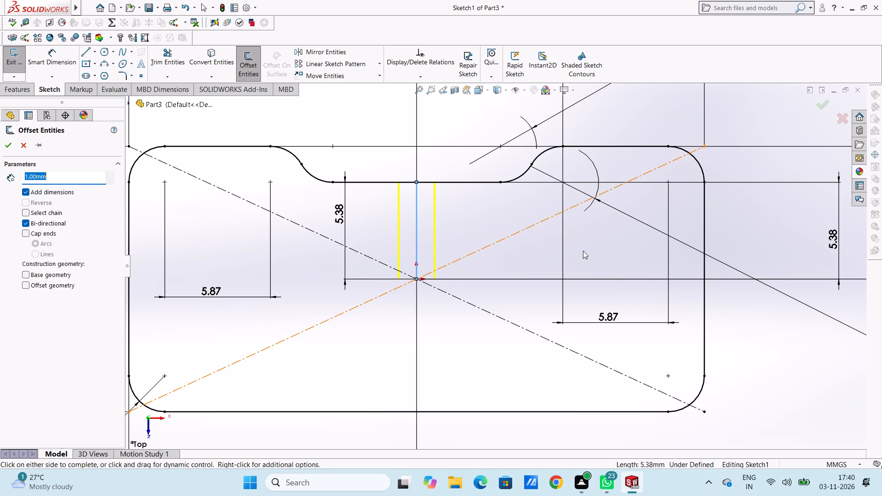
pyautogui.scroll(6, 501, 254)
pyautogui.scroll(-1, 488, 284)
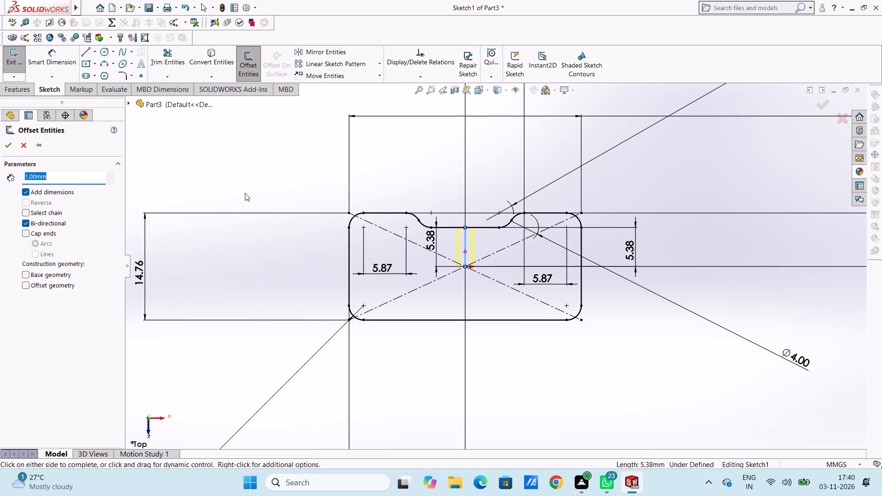
pyautogui.click(2, 148)
pyautogui.click(258, 170)
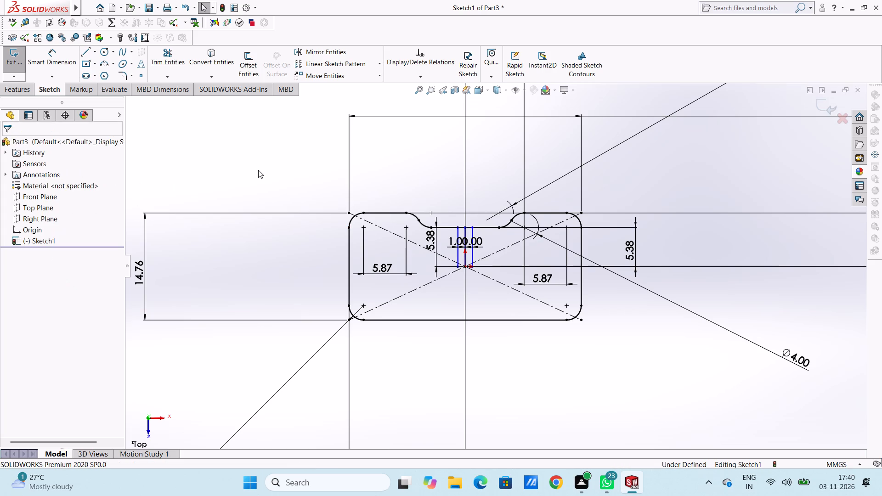
# Draw a horizontal line through the origin joining the lower ends of the two offset lines.
pyautogui.scroll(-3, 547, 262)
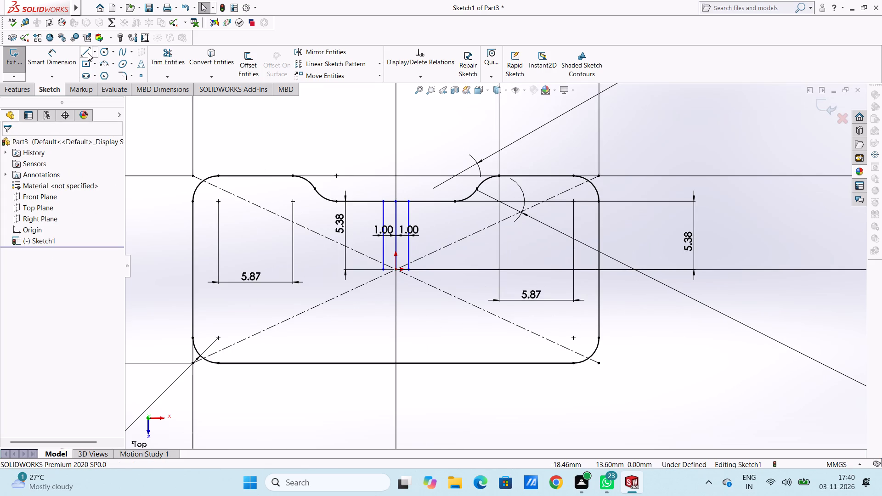
pyautogui.click(87, 52)
pyautogui.scroll(-5, 371, 312)
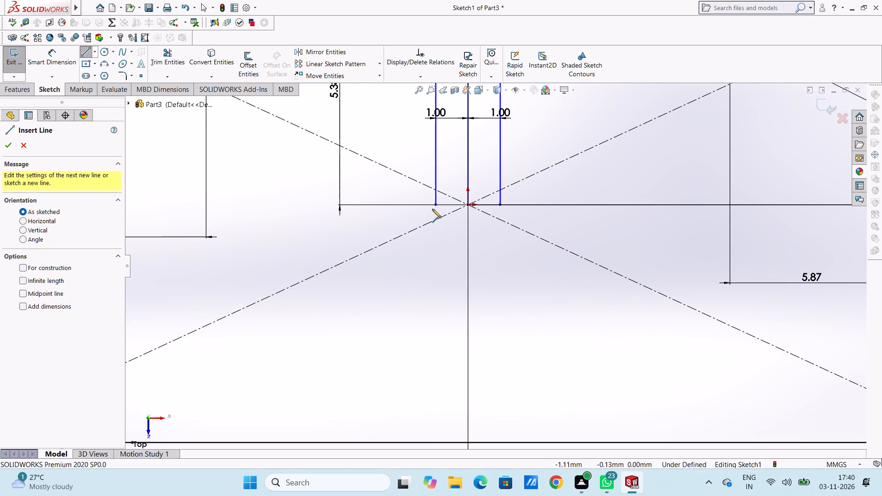
pyautogui.click(435, 206)
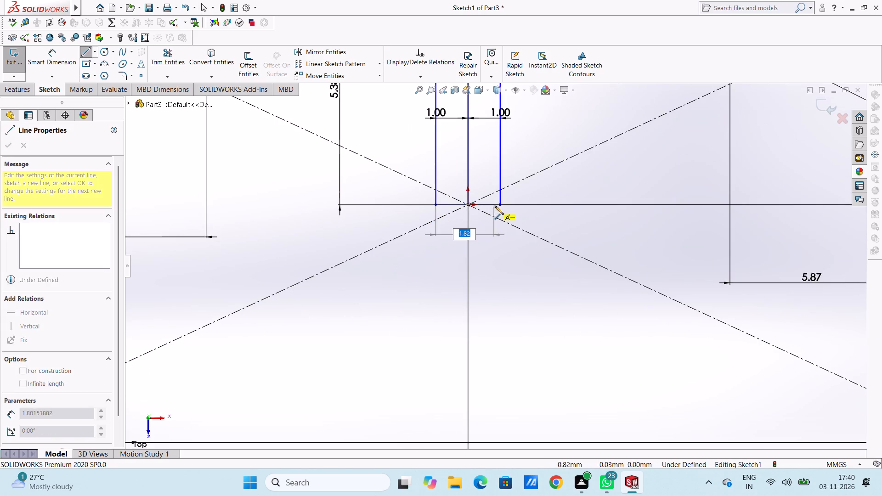
pyautogui.click(498, 206)
pyautogui.rightClick(610, 163)
pyautogui.click(622, 173)
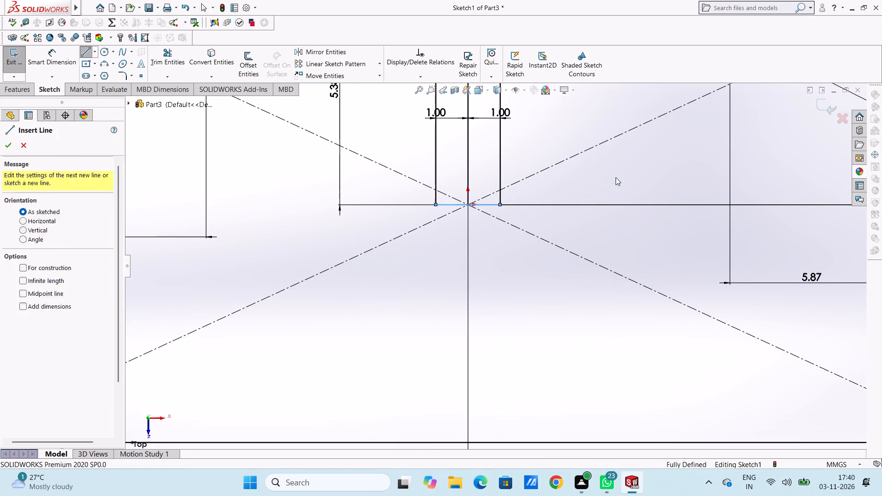
pyautogui.click(616, 177)
# Trim away the notch's bottom edge between the two offset lines and the vertical centre line to open the slot.
pyautogui.scroll(4, 562, 208)
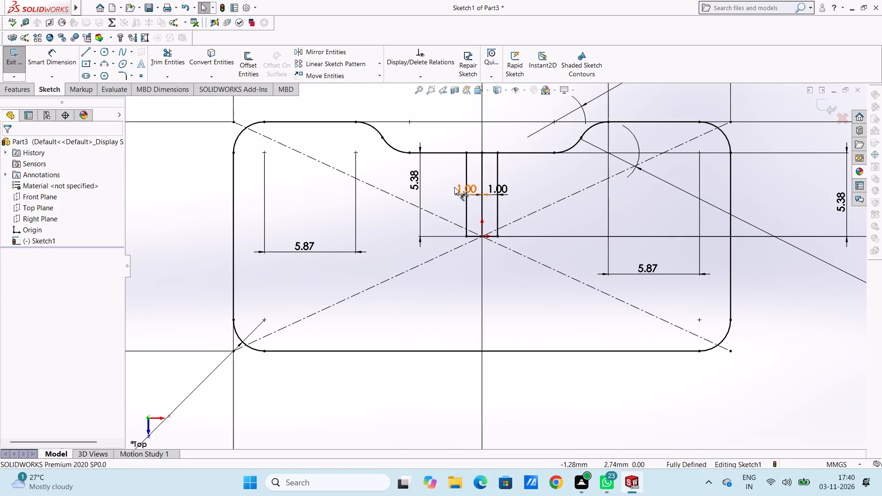
pyautogui.click(168, 57)
pyautogui.scroll(-5, 449, 187)
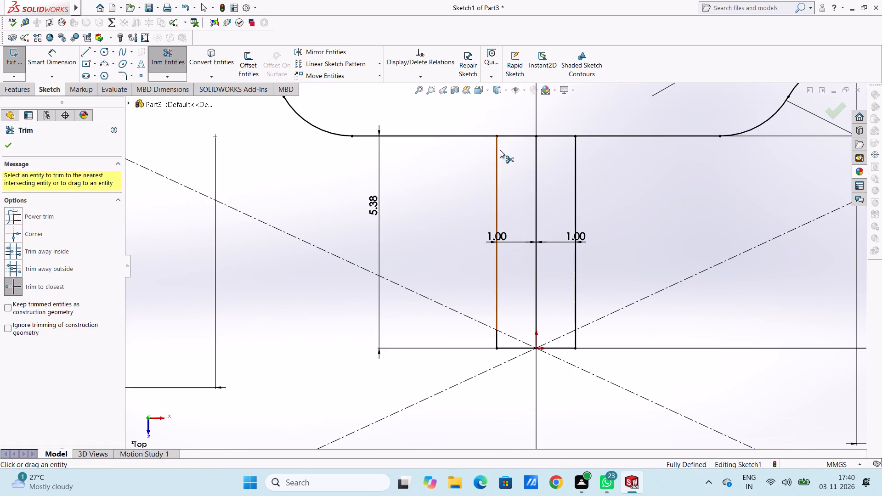
pyautogui.click(514, 135)
pyautogui.click(537, 158)
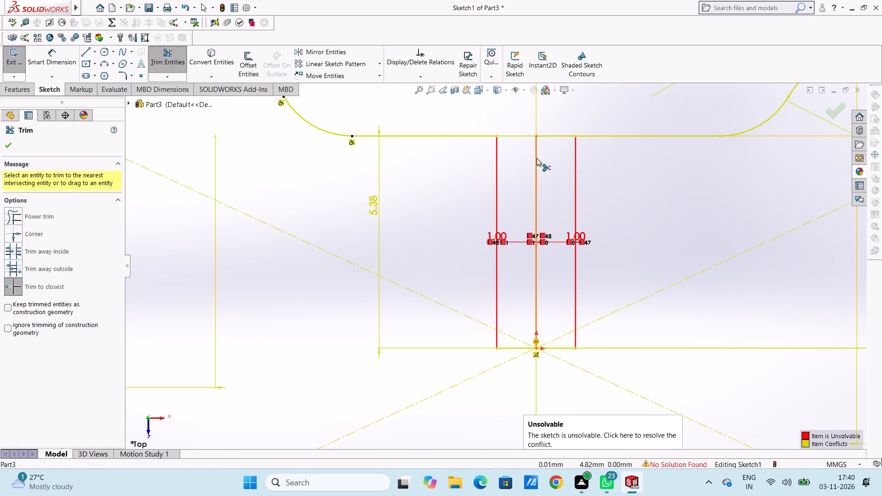
pyautogui.click(542, 136)
pyautogui.click(532, 176)
pyautogui.click(532, 189)
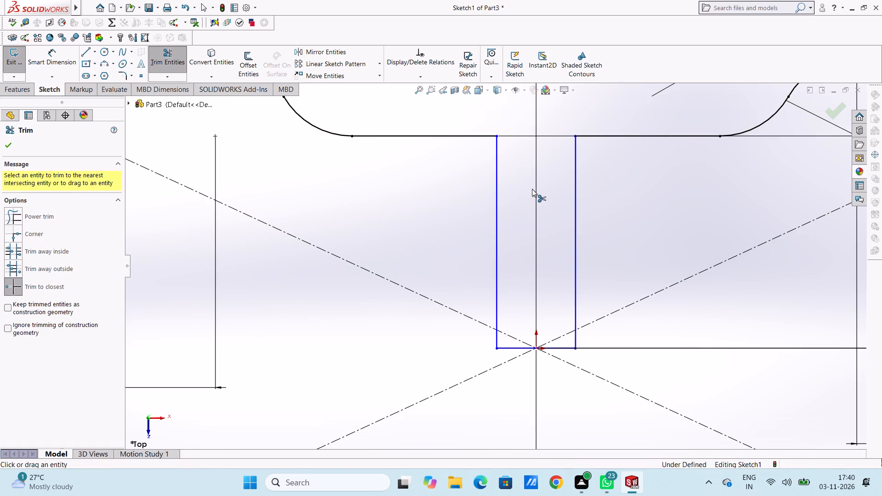
pyautogui.scroll(9, 532, 189)
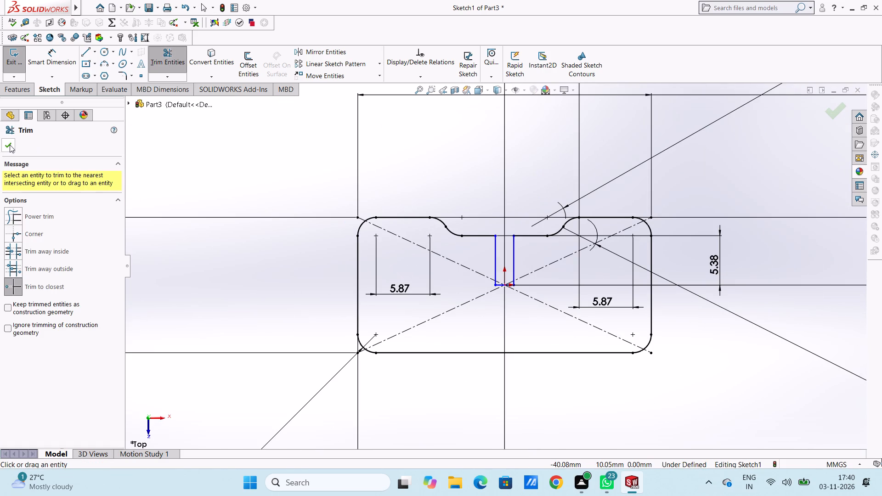
pyautogui.click(4, 141)
pyautogui.click(193, 175)
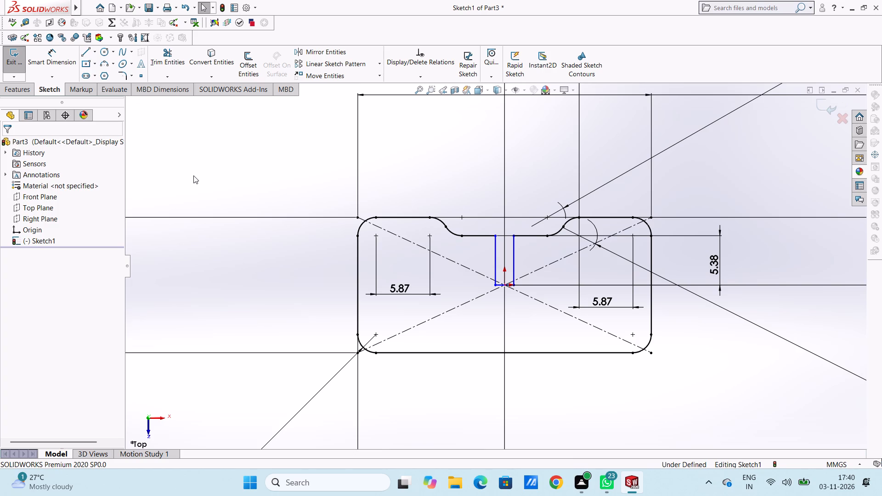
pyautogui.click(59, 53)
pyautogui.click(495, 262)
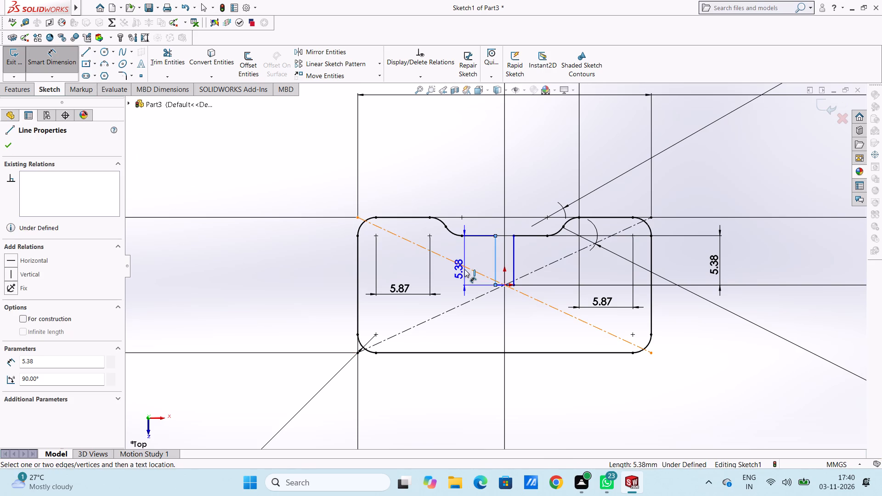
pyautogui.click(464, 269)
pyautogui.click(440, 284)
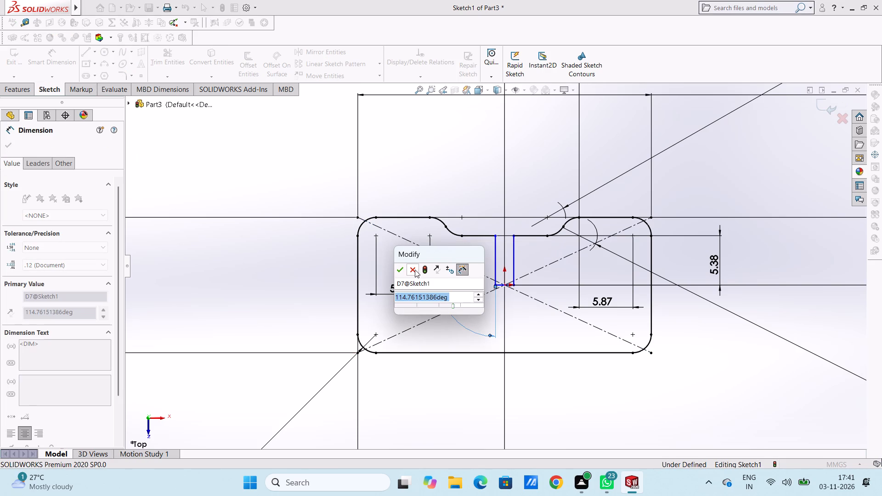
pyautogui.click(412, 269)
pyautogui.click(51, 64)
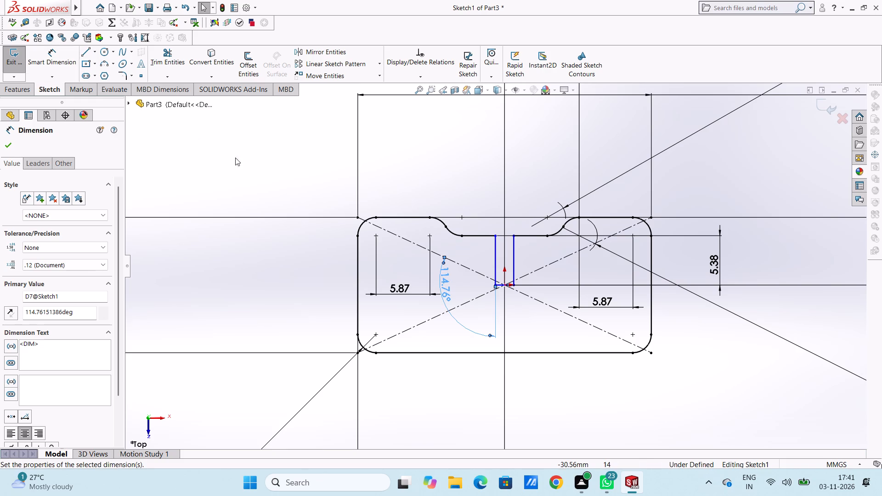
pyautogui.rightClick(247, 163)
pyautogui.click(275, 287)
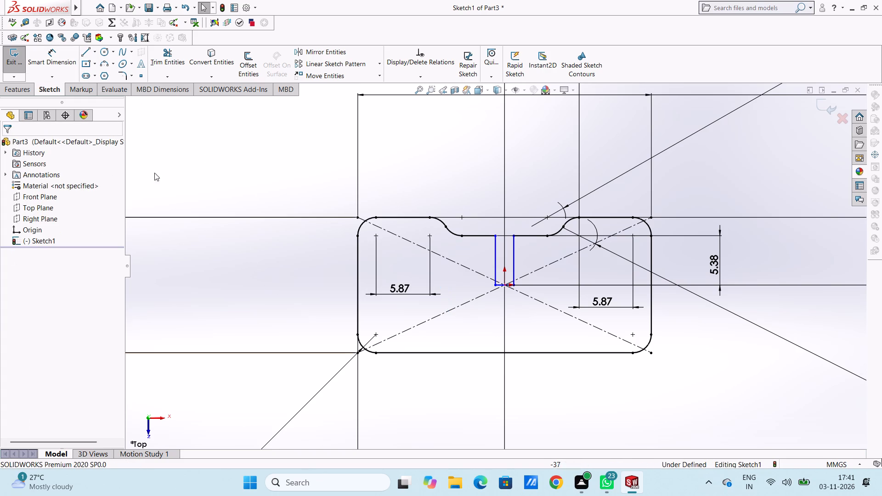
# Dimension the width of the central slot's closed end with Smart Dimension, placing the dimension below the outline.
pyautogui.click(58, 61)
pyautogui.scroll(-4, 503, 316)
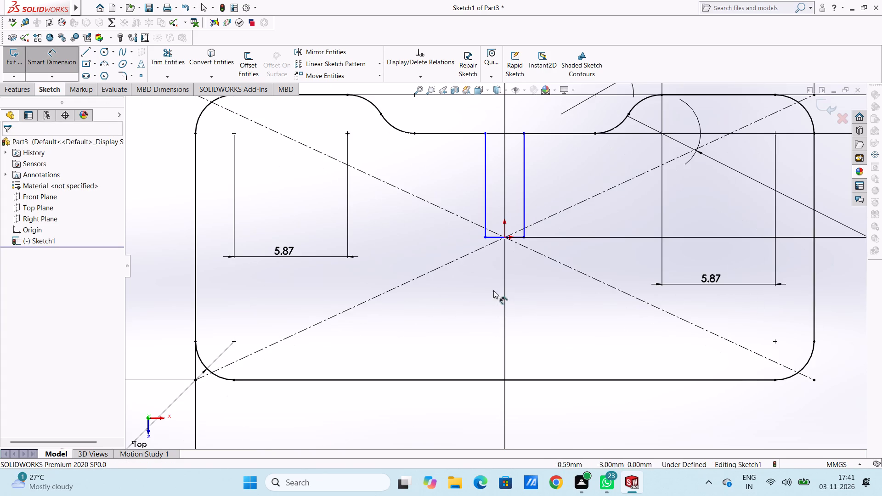
pyautogui.scroll(-5, 502, 261)
pyautogui.click(485, 202)
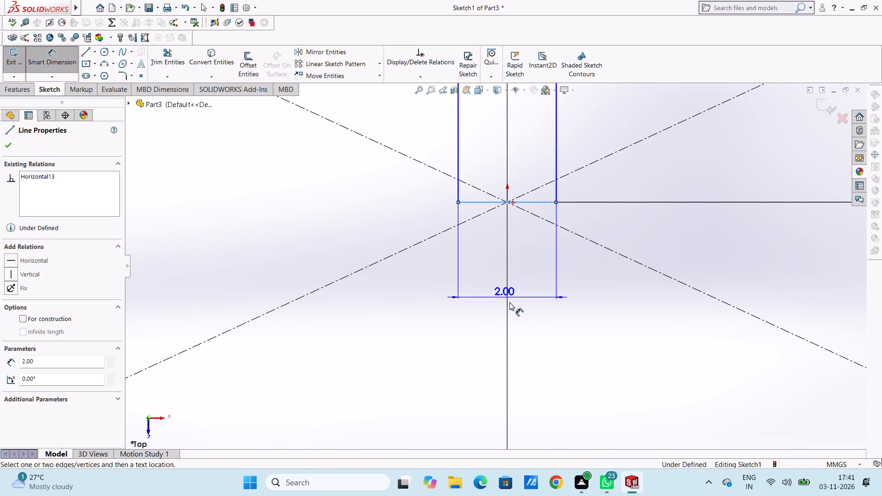
pyautogui.scroll(4, 511, 303)
pyautogui.scroll(5, 526, 361)
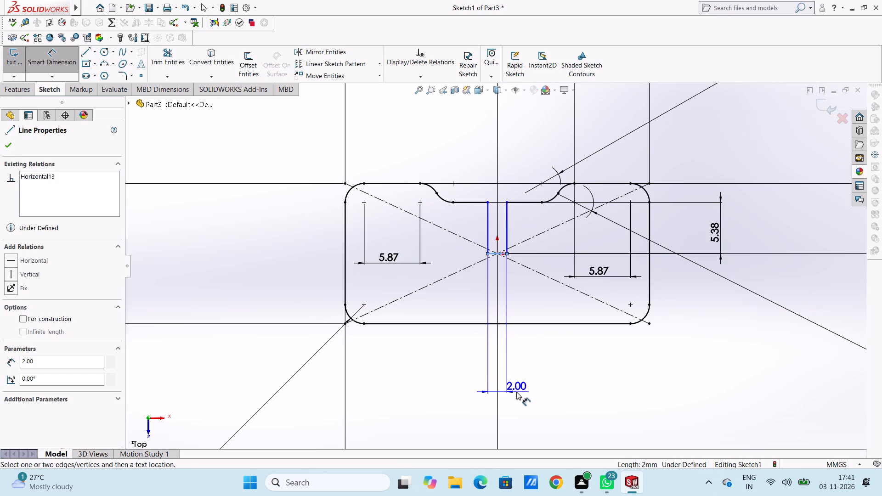
pyautogui.click(516, 392)
pyautogui.moveTo(475, 377); pyautogui.dragTo(470, 375)
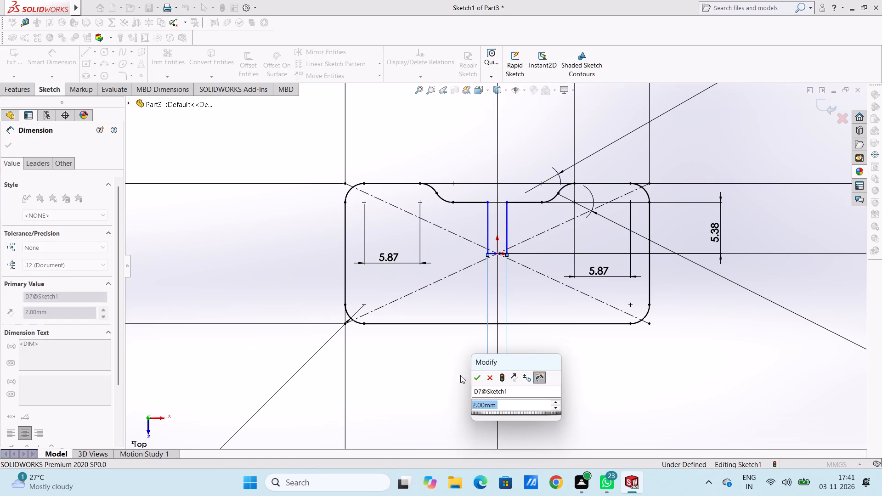
pyautogui.click(452, 376)
pyautogui.scroll(-3, 498, 233)
pyautogui.click(481, 187)
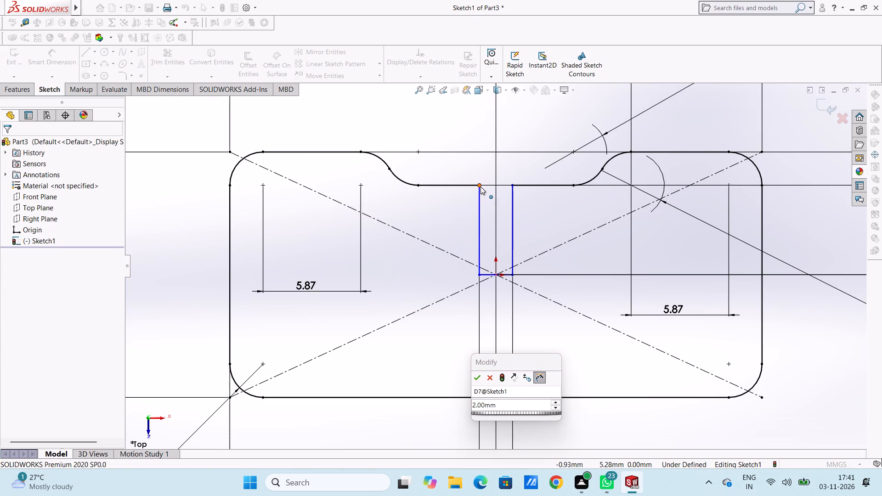
pyautogui.click(481, 274)
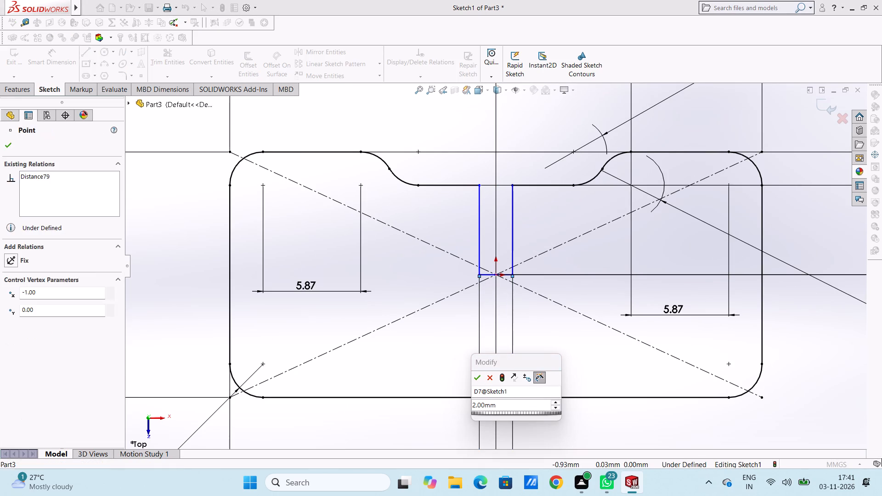
pyautogui.click(467, 270)
pyautogui.scroll(-2, 491, 260)
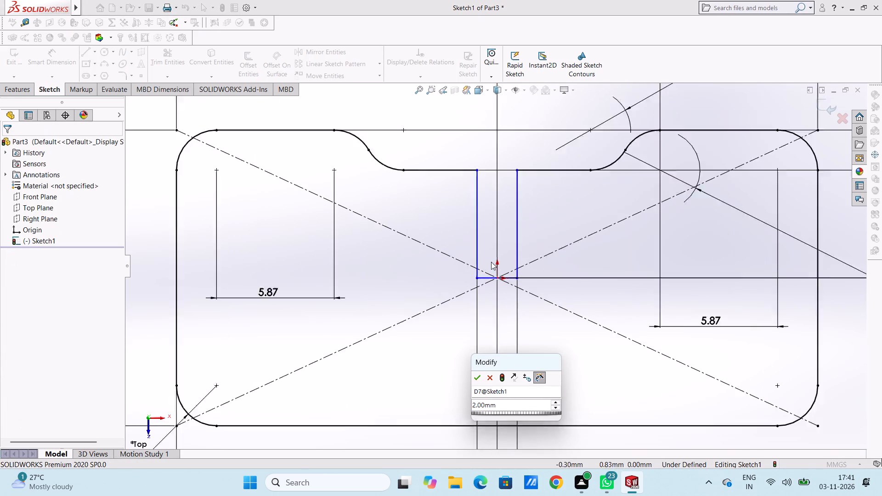
pyautogui.scroll(-2, 491, 262)
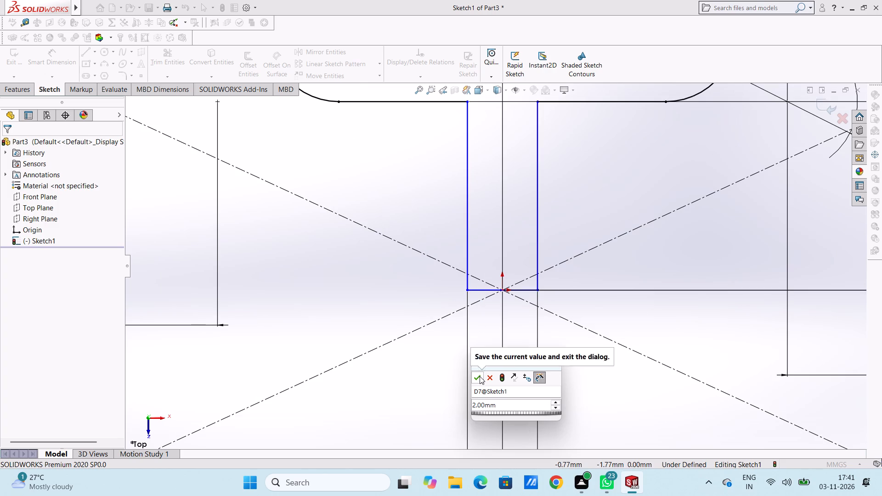
pyautogui.click(480, 376)
pyautogui.click(418, 282)
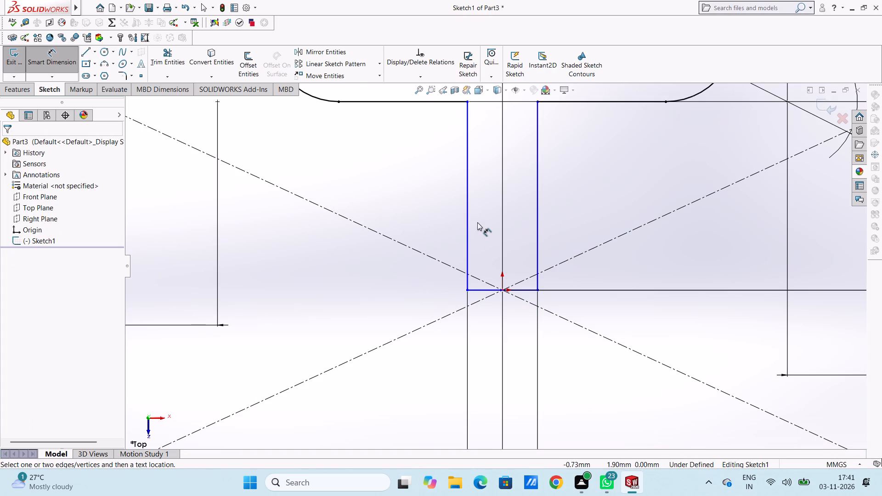
# Dimension the lengths of the slot's left and right vertical sides, placing each dimension outside the rectangle on its own side.
pyautogui.scroll(4, 477, 222)
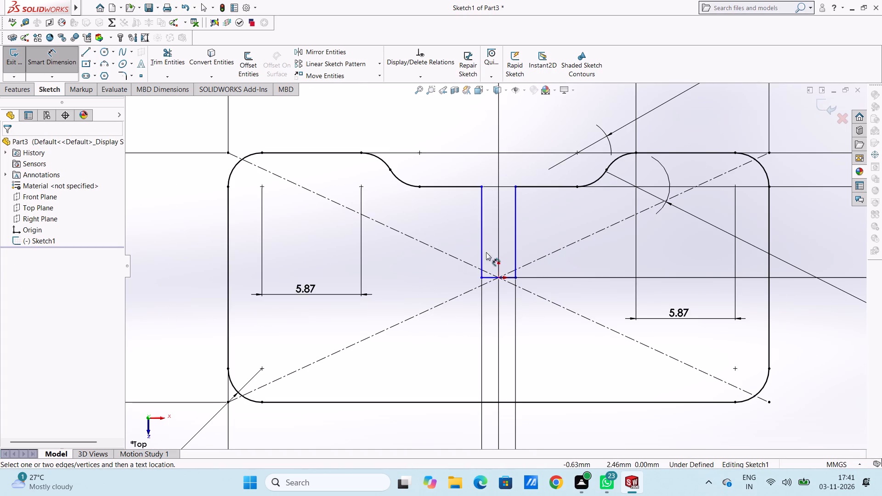
pyautogui.click(483, 278)
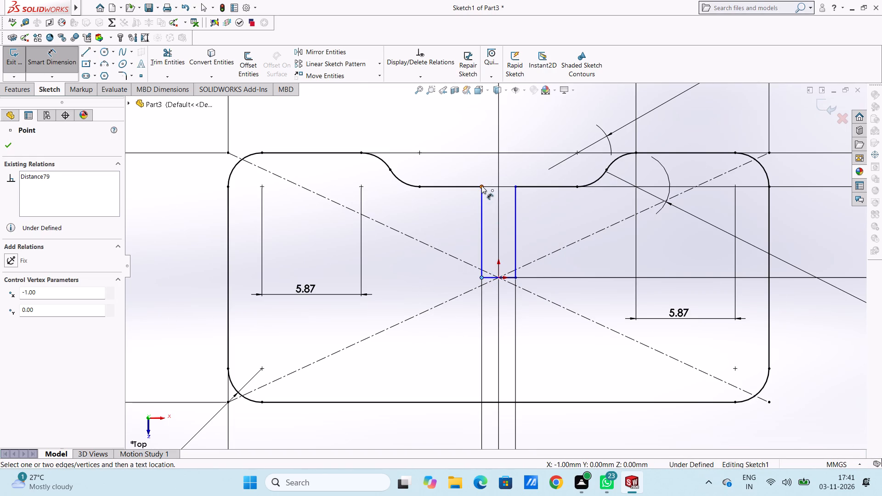
pyautogui.click(481, 186)
pyautogui.scroll(3, 416, 229)
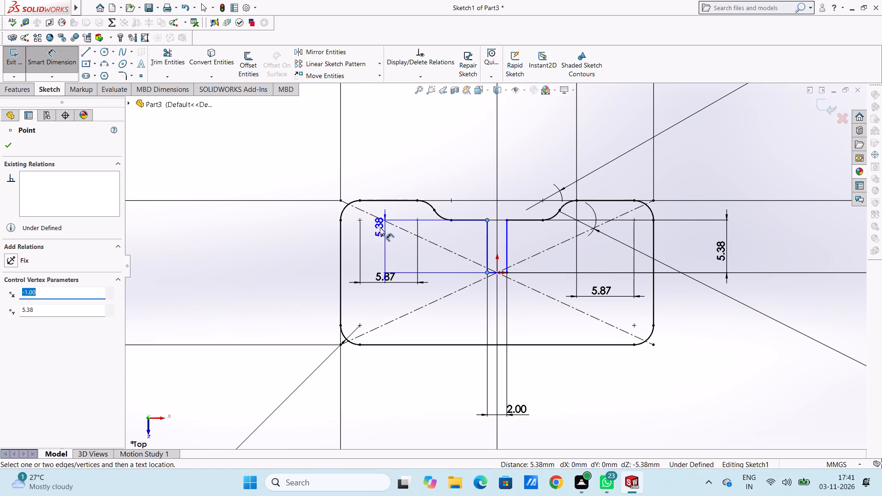
pyautogui.click(290, 249)
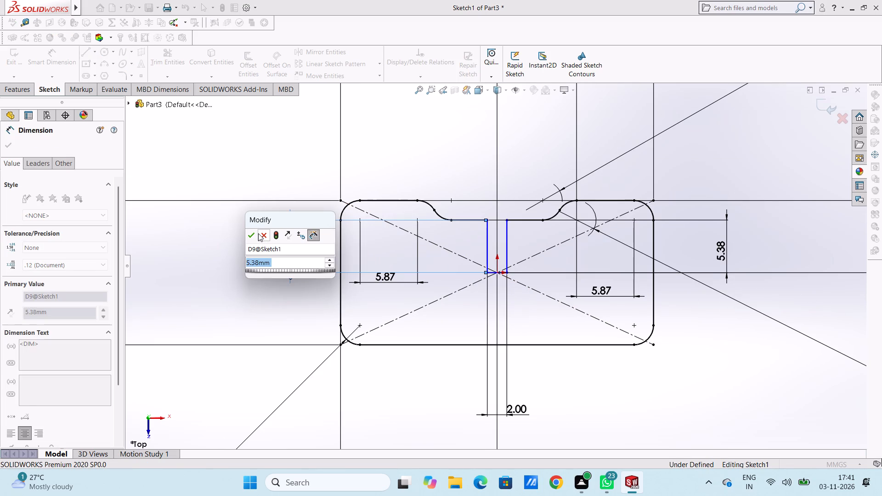
pyautogui.click(258, 233)
pyautogui.click(252, 238)
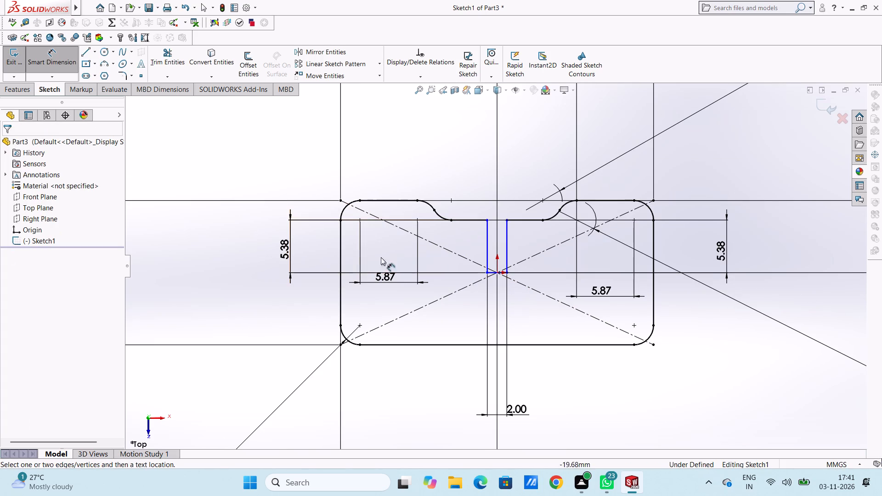
pyautogui.click(509, 231)
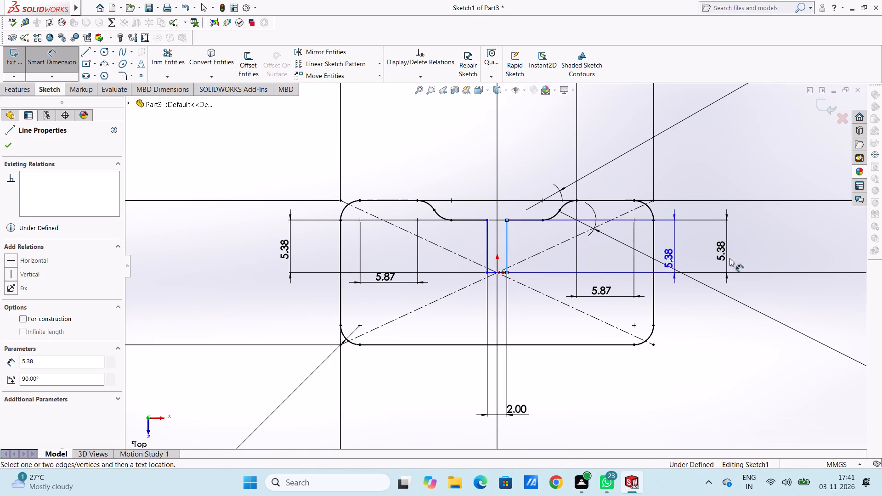
pyautogui.click(786, 260)
pyautogui.click(746, 247)
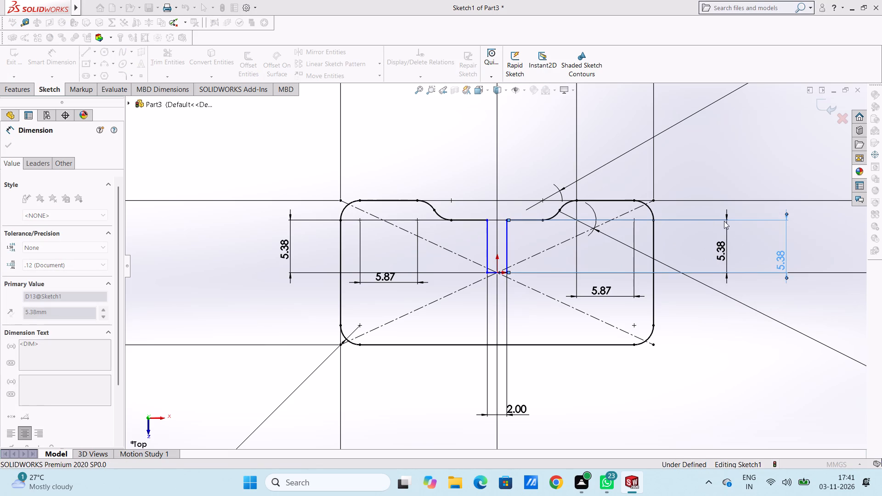
pyautogui.click(713, 171)
# Dimension the horizontal distances from the origin to the slot's left side and to the upper end of its right side.
pyautogui.scroll(-2, 548, 266)
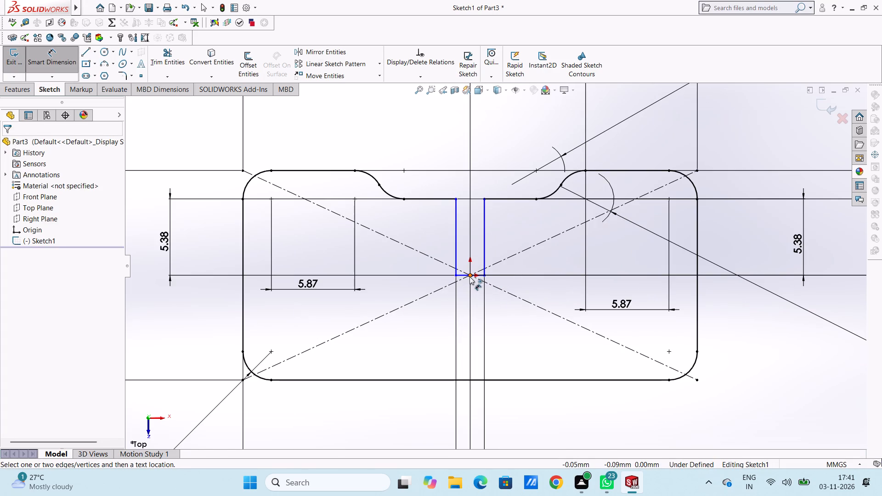
pyautogui.click(469, 276)
pyautogui.click(456, 247)
pyautogui.click(452, 323)
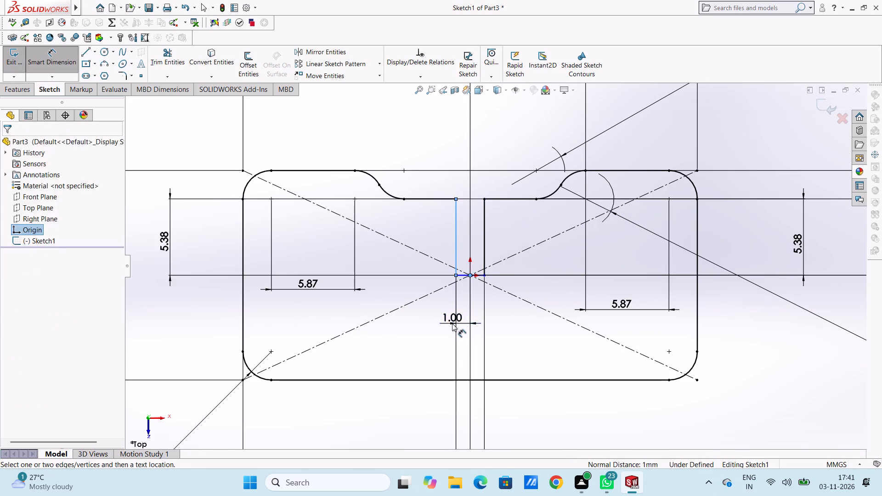
pyautogui.click(415, 309)
pyautogui.click(401, 272)
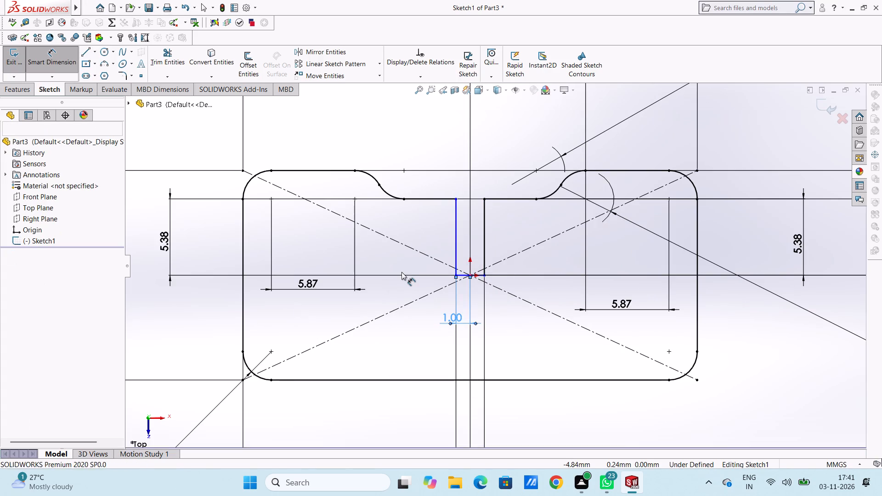
pyautogui.click(487, 199)
pyautogui.click(470, 277)
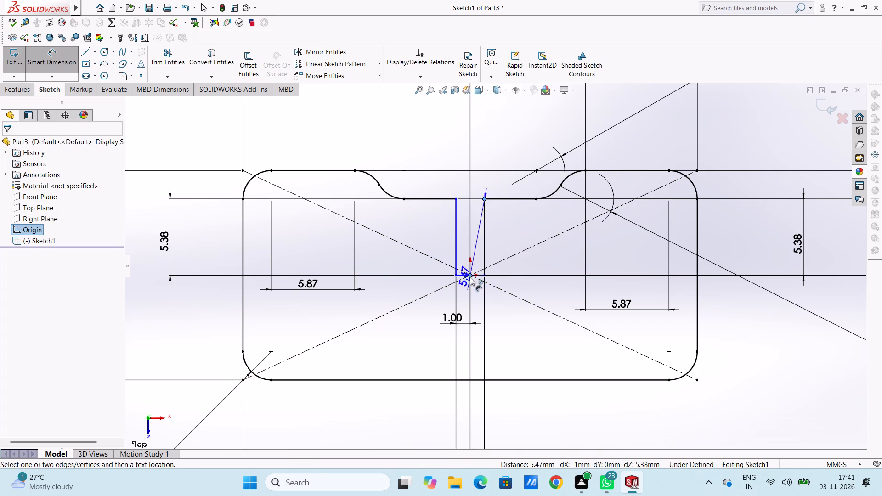
pyautogui.click(481, 361)
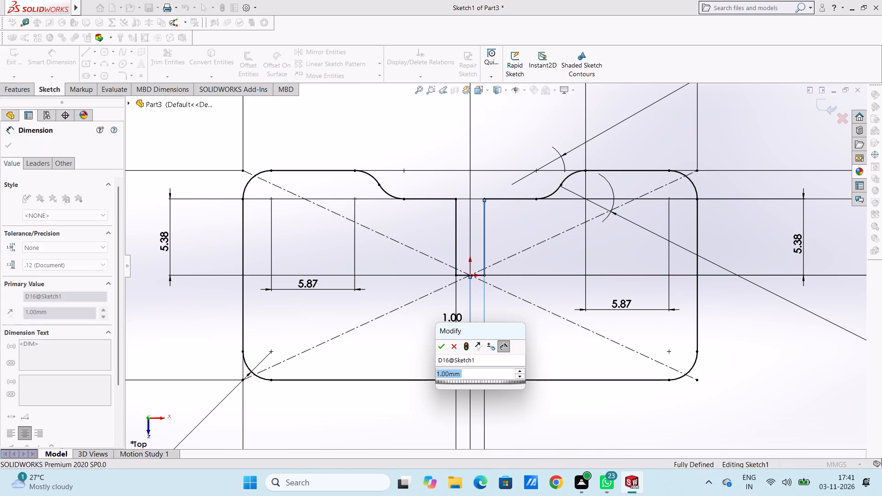
pyautogui.click(444, 345)
pyautogui.click(472, 243)
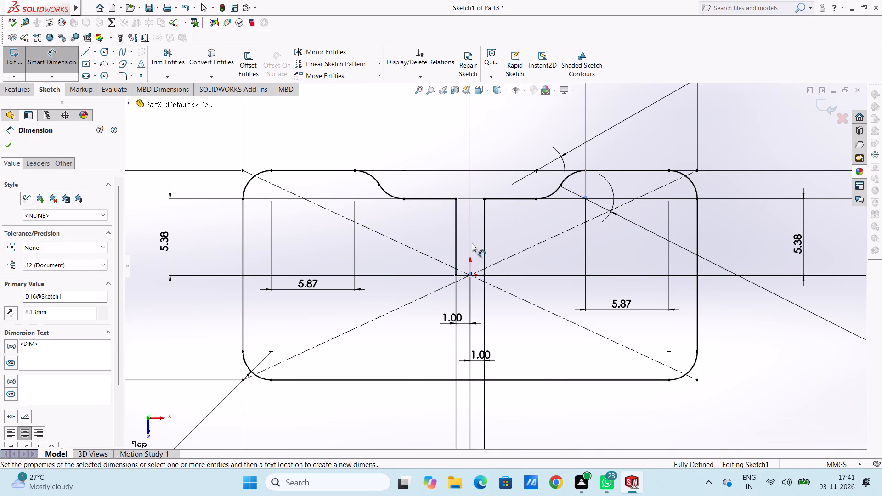
pyautogui.click(514, 237)
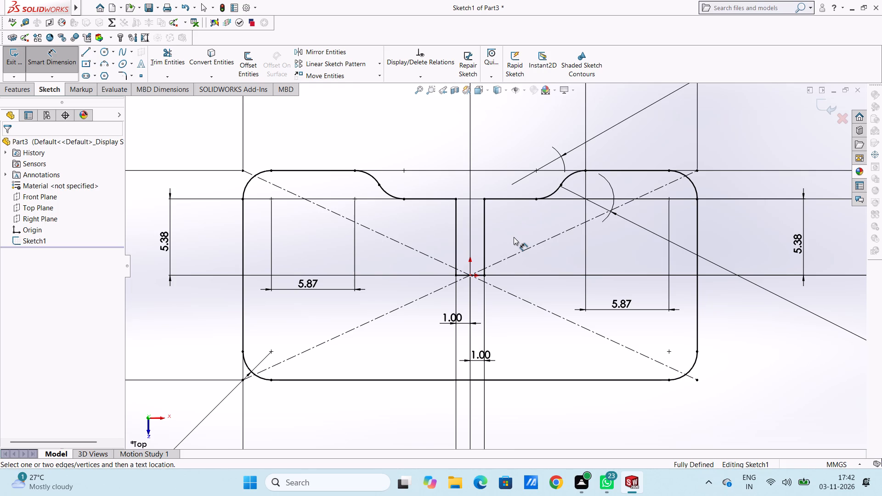
pyautogui.scroll(2, 520, 305)
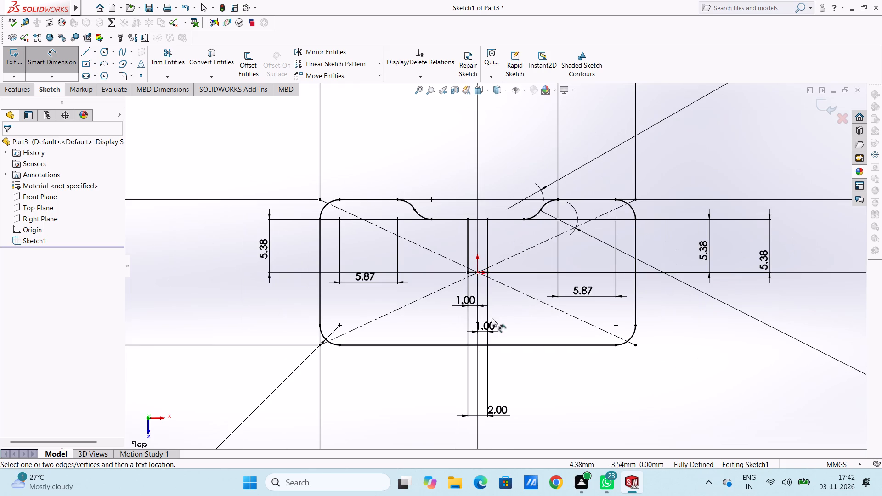
pyautogui.click(62, 68)
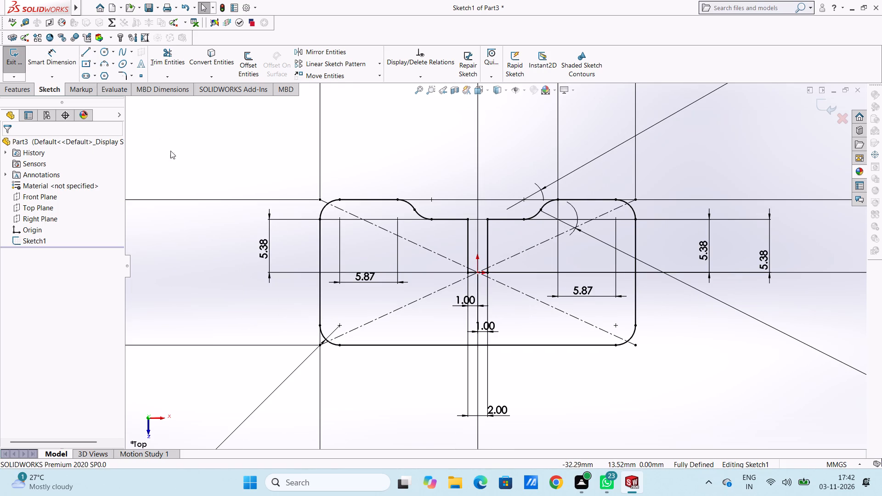
# Draw circles of about 1.42 and 1.69 mm radius centred on the lower-left and lower-right corner fillet centres.
pyautogui.scroll(2, 465, 292)
pyautogui.scroll(-2, 549, 317)
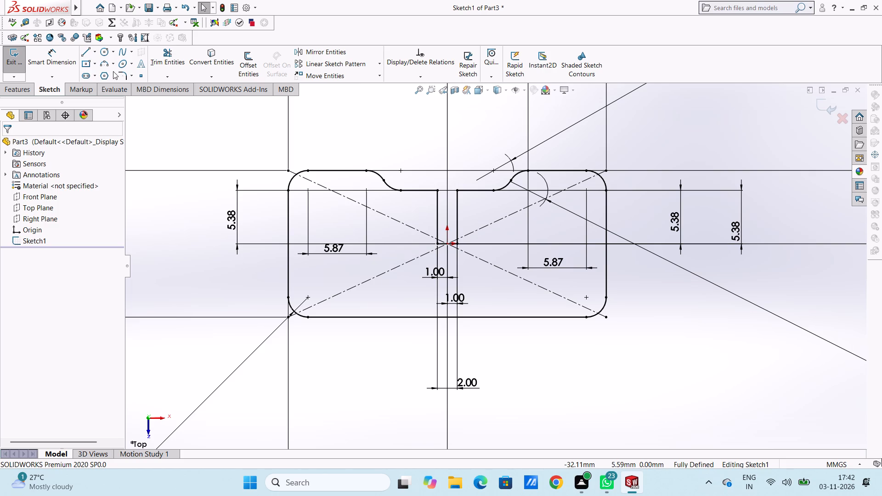
pyautogui.click(102, 51)
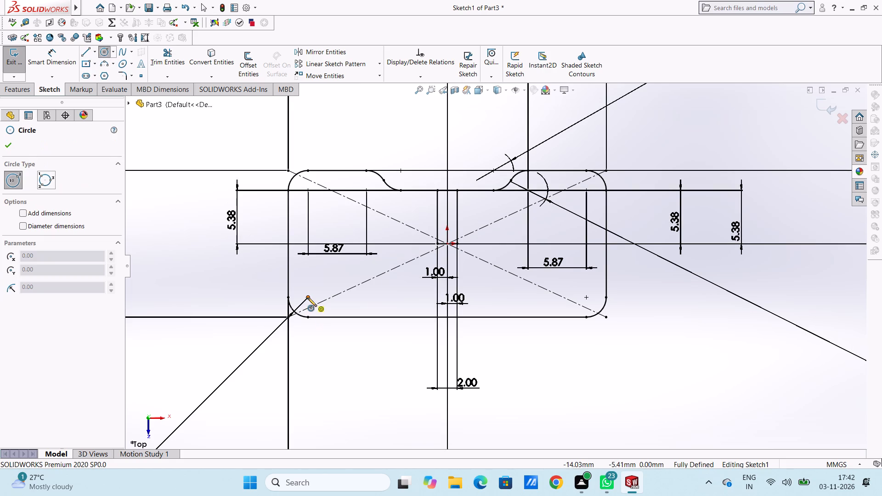
pyautogui.click(308, 298)
pyautogui.click(321, 291)
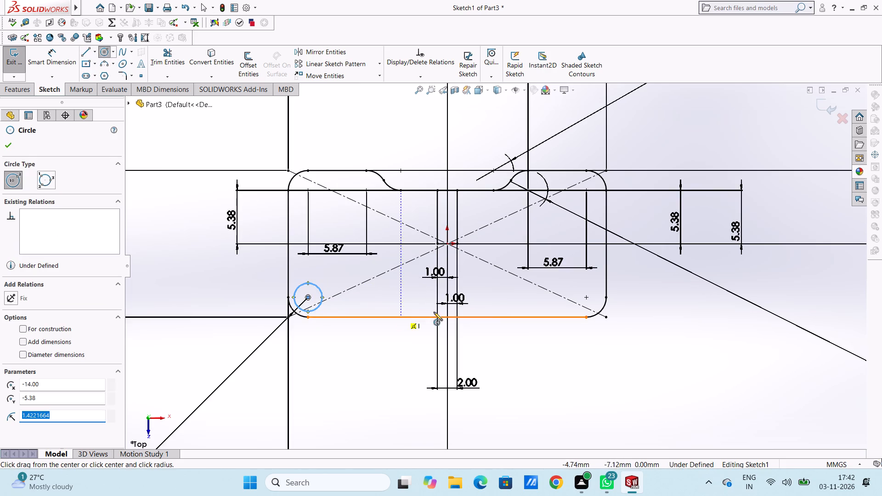
pyautogui.click(587, 296)
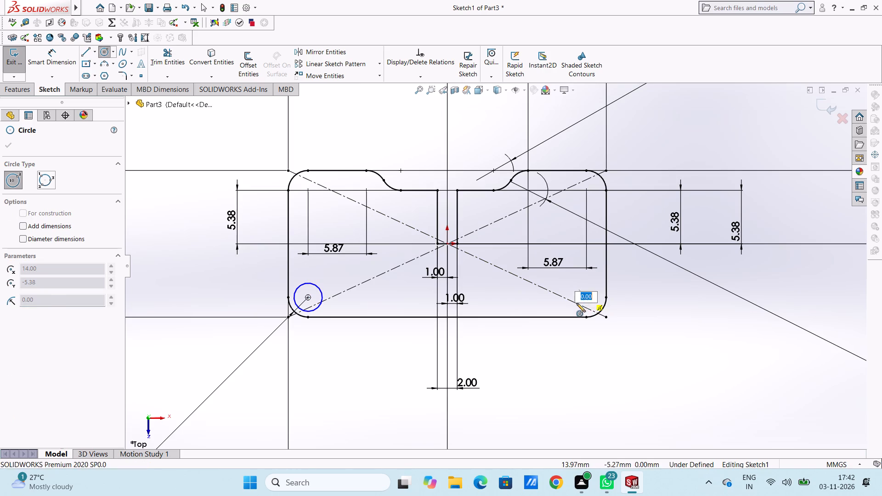
pyautogui.click(571, 305)
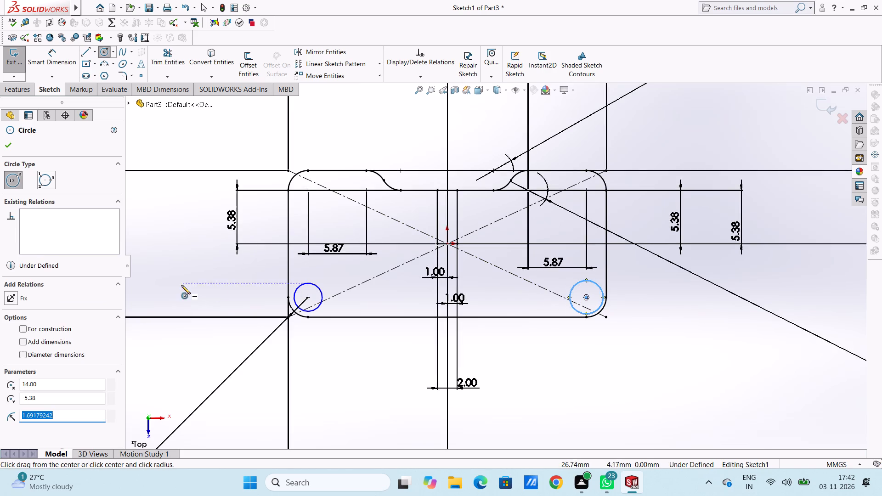
pyautogui.rightClick(186, 223)
pyautogui.click(190, 232)
pyautogui.click(187, 242)
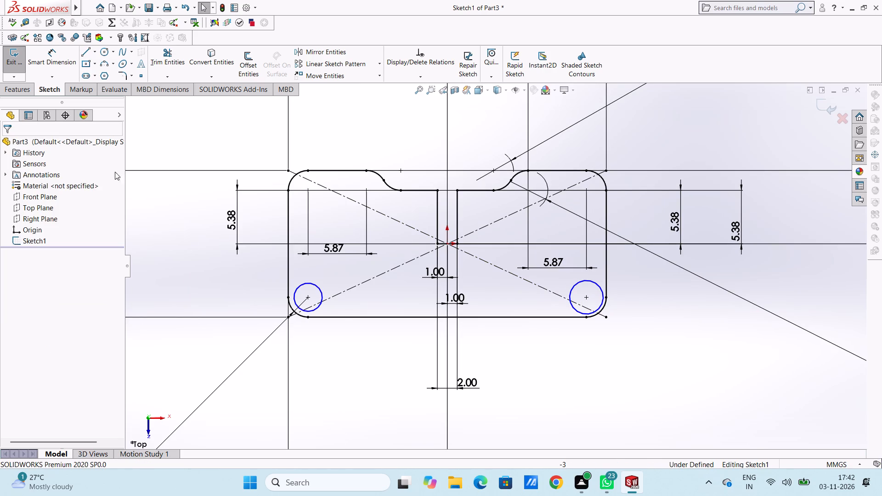
# Dimension the lower-left circle with a diameter of 2.23 mm.
pyautogui.click(57, 56)
pyautogui.scroll(3, 379, 314)
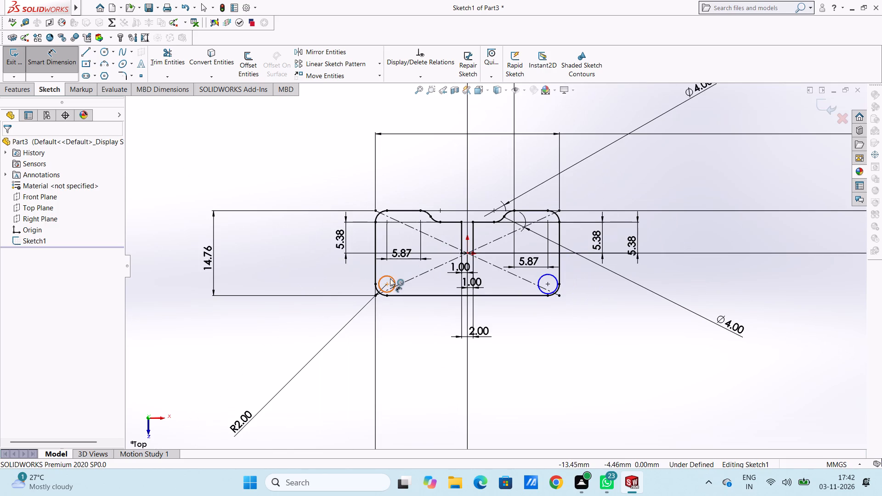
pyautogui.click(388, 273)
pyautogui.click(240, 167)
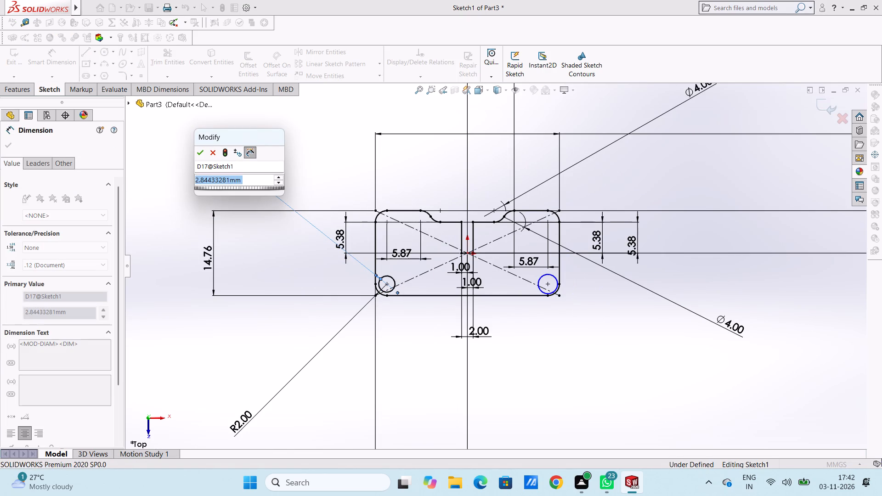
pyautogui.write('2.23')
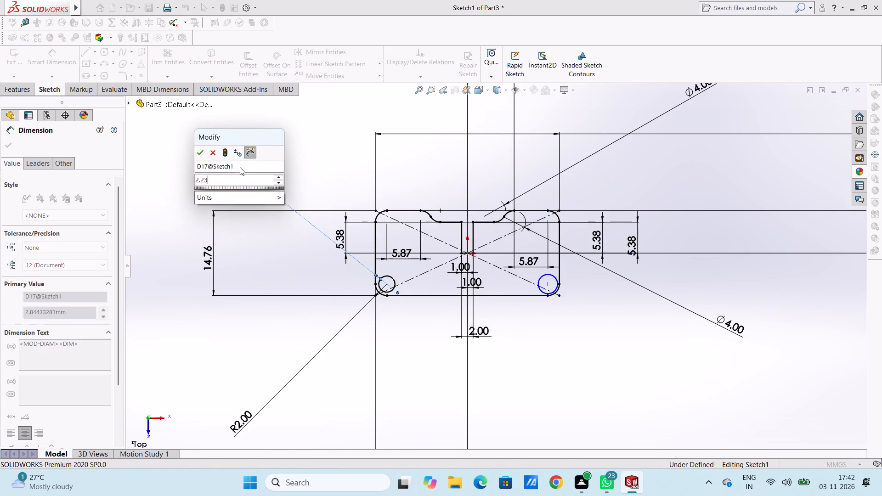
pyautogui.press('Return')
pyautogui.moveTo(266, 240); pyautogui.dragTo(268, 246)
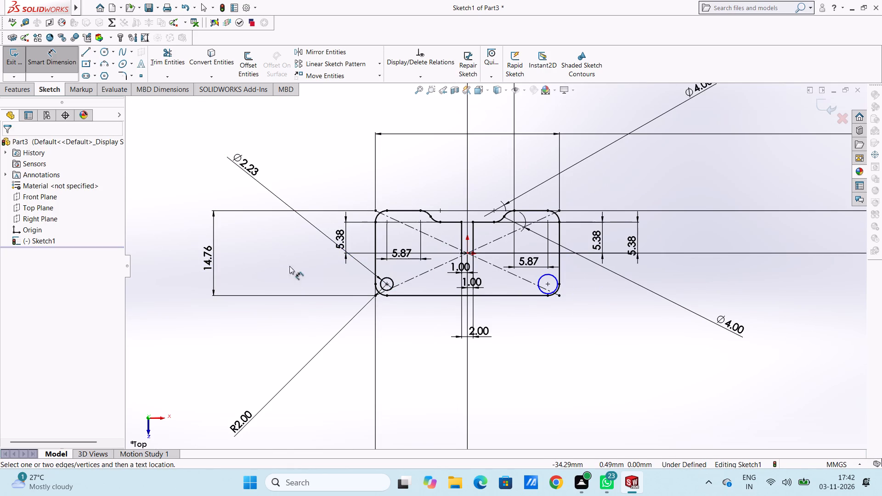
# Dimension the lower-right corner circle with a diameter of 2.23 mm.
pyautogui.click(552, 276)
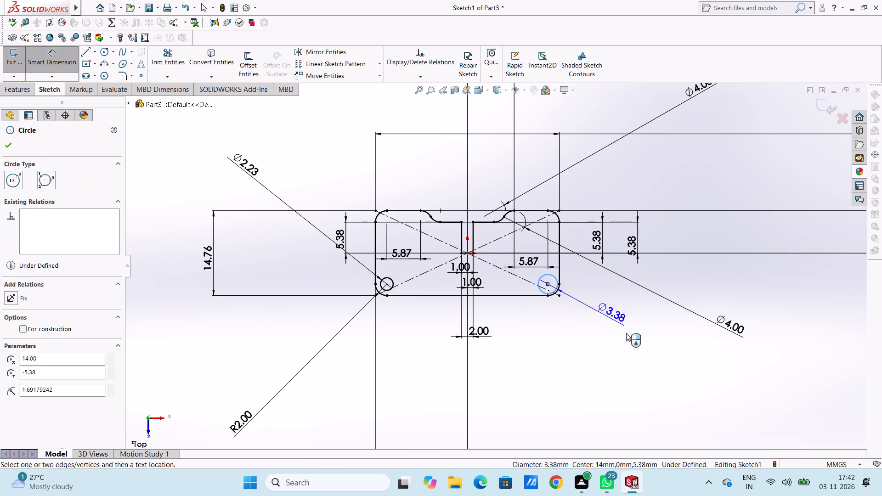
pyautogui.click(772, 301)
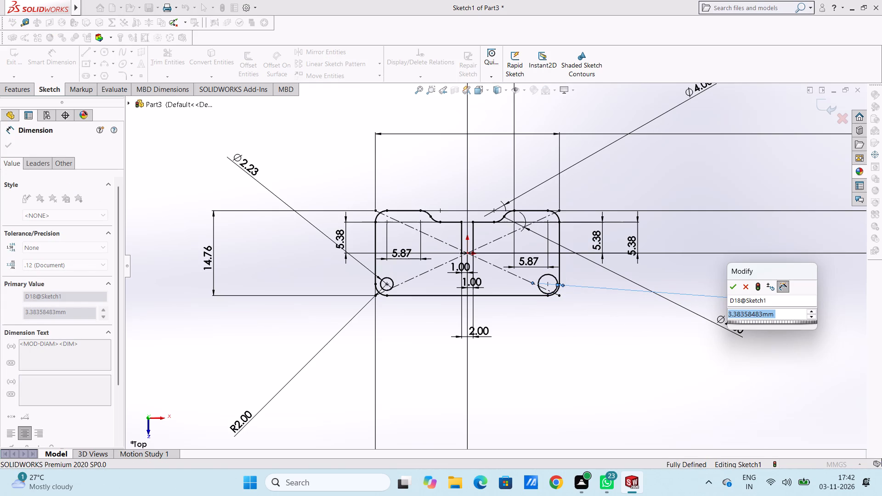
pyautogui.write('2.23')
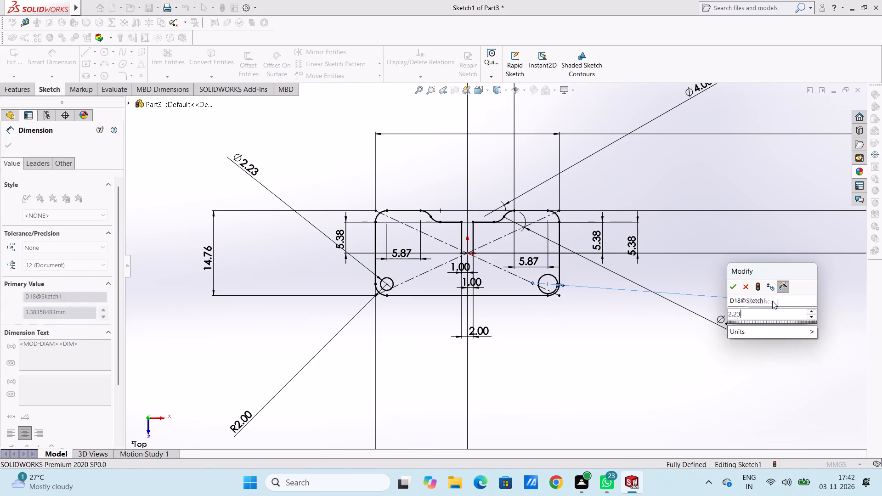
pyautogui.press('Return')
pyautogui.moveTo(591, 152); pyautogui.dragTo(593, 160)
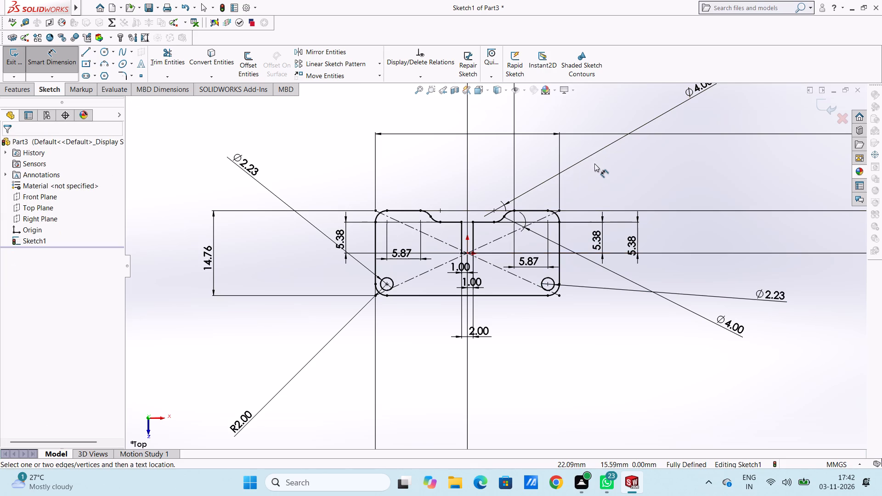
pyautogui.click(436, 178)
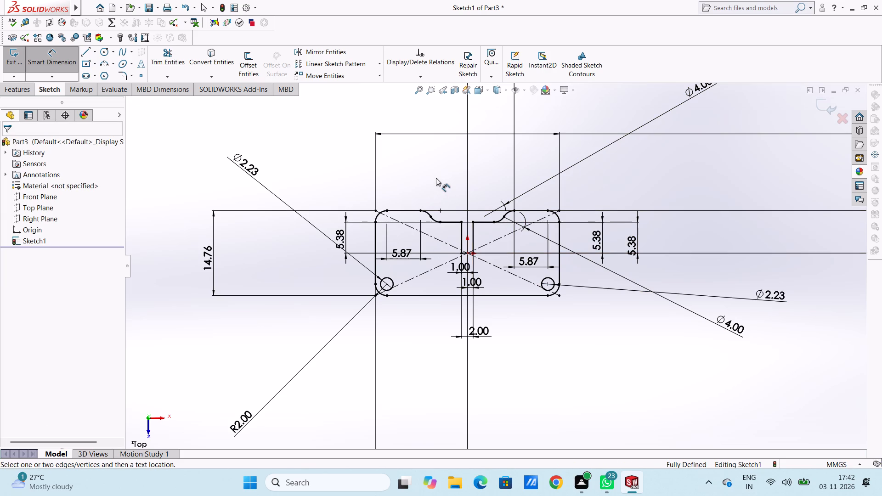
# Move the two 5.87 mm horizontal dimensions out of the profile to clear space below the rectangle's bottom edge.
pyautogui.scroll(-1, 449, 267)
pyautogui.moveTo(396, 254); pyautogui.dragTo(398, 319)
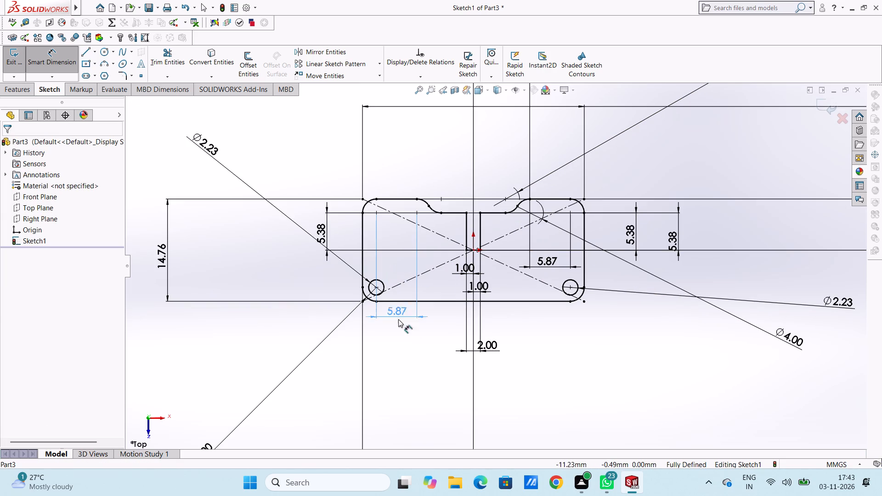
pyautogui.moveTo(398, 319); pyautogui.dragTo(416, 408)
pyautogui.click(404, 362)
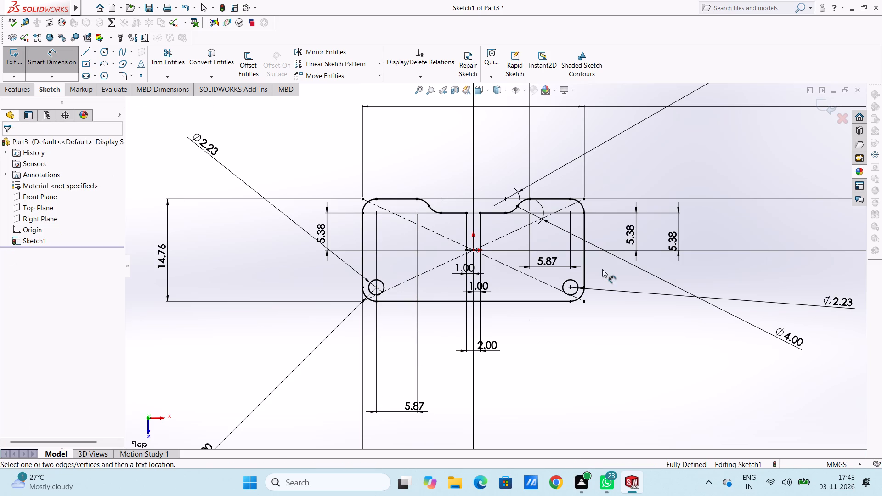
pyautogui.moveTo(566, 263); pyautogui.dragTo(558, 346)
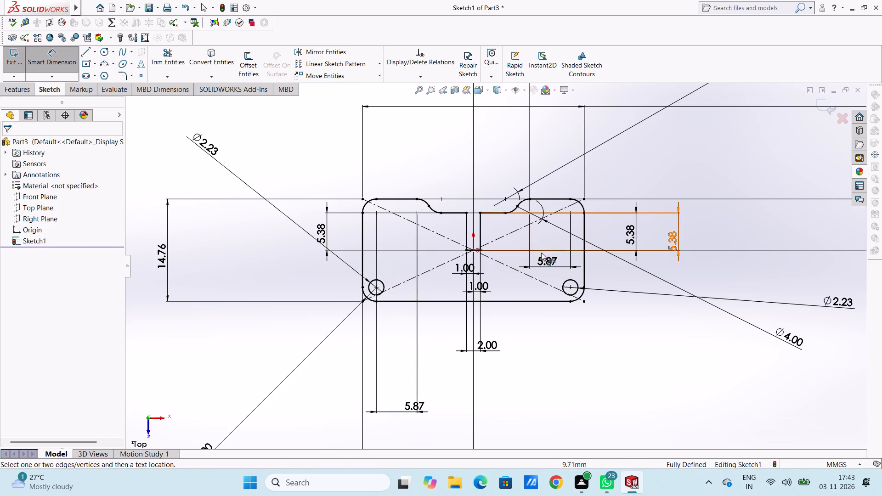
pyautogui.moveTo(542, 259); pyautogui.dragTo(544, 394)
pyautogui.click(602, 370)
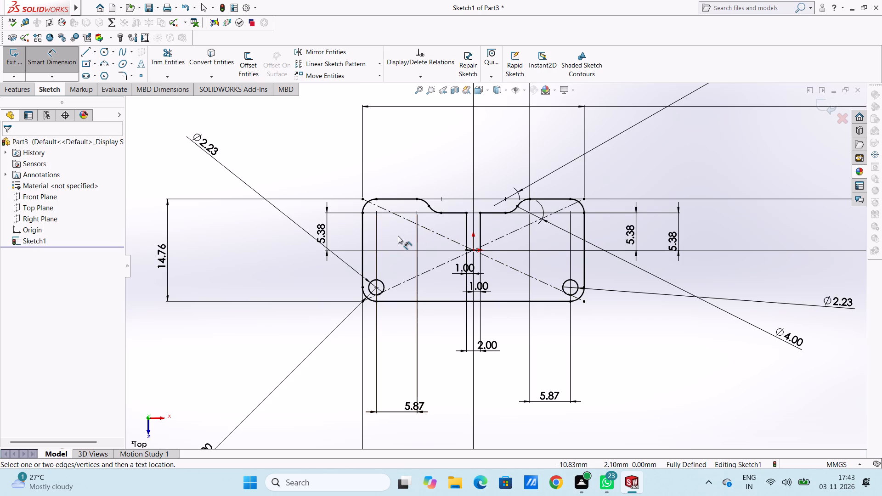
pyautogui.click(66, 62)
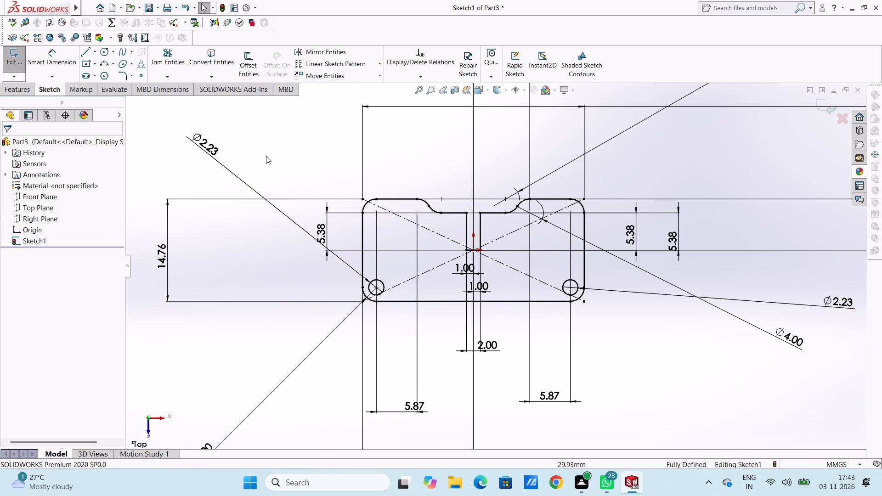
# Offset the rectangle's left vertical edge inward by 1.4 mm, in one direction only, using Offset Entities.
pyautogui.click(253, 62)
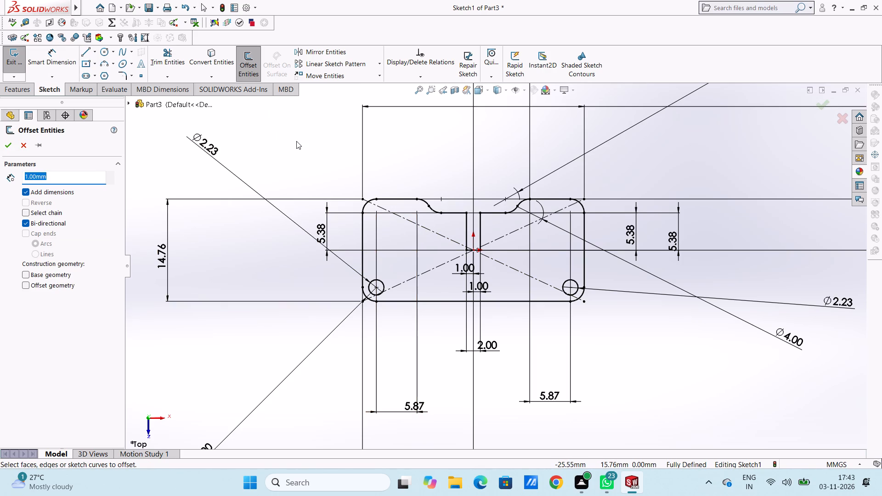
pyautogui.write('1.4')
pyautogui.press('Return')
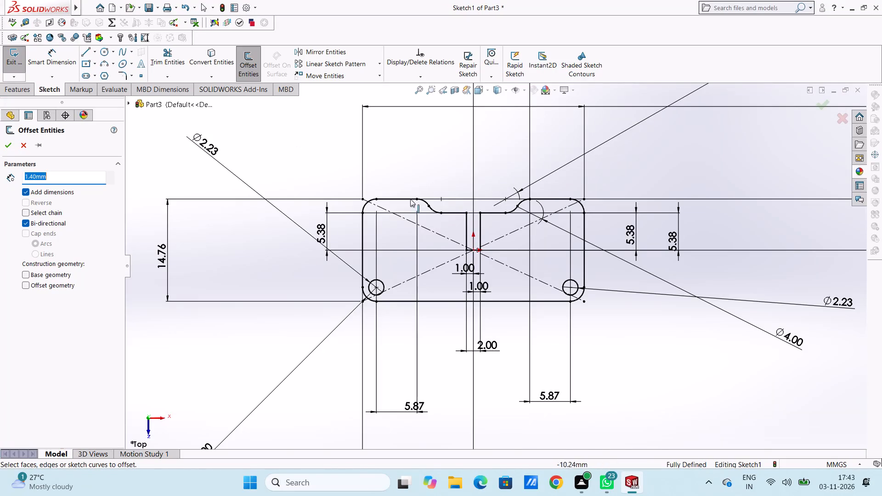
pyautogui.click(363, 232)
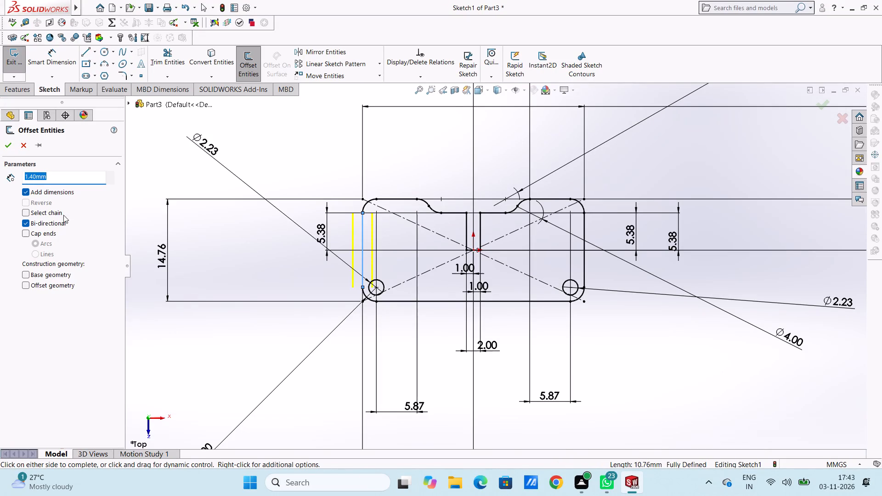
pyautogui.click(25, 221)
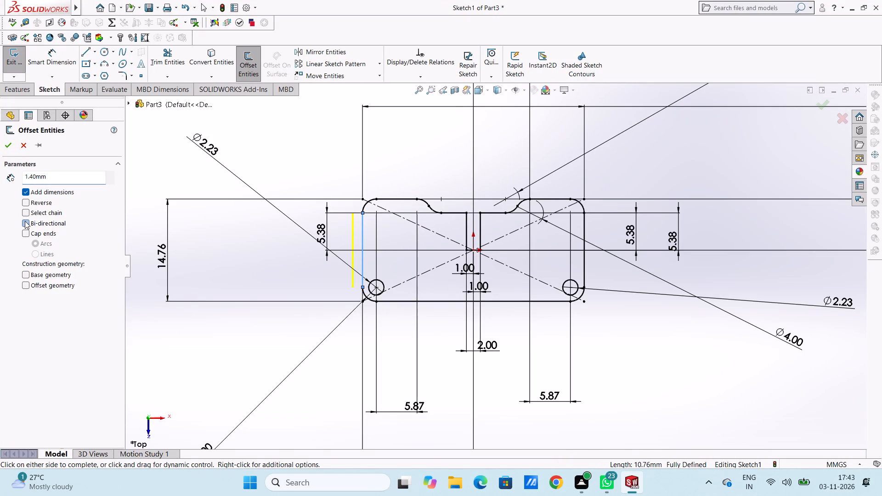
pyautogui.click(26, 203)
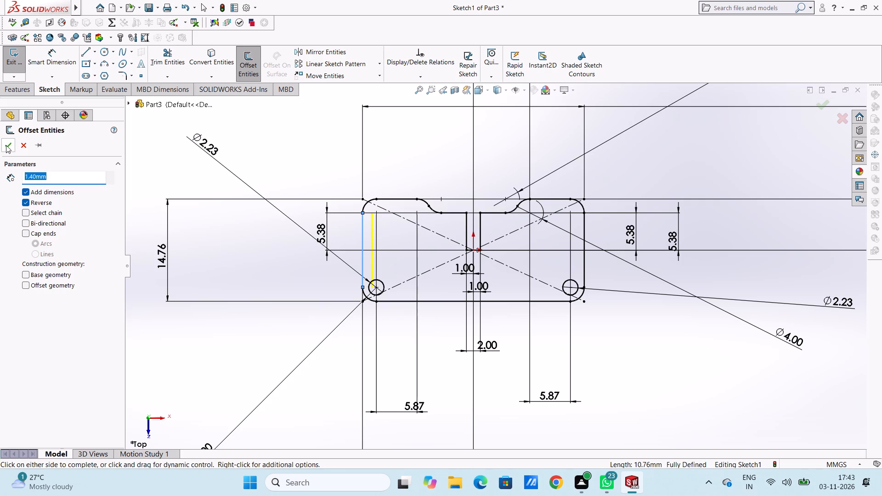
pyautogui.click(6, 145)
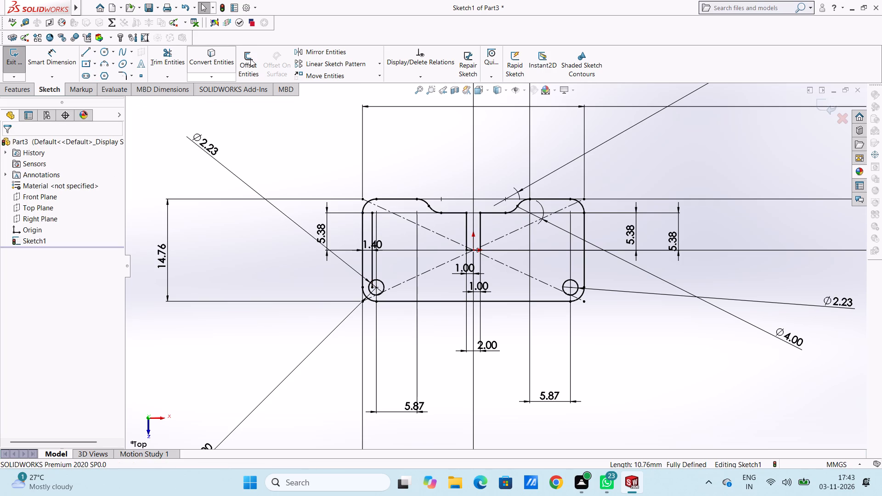
# Offset the rectangle's right vertical edge inward by 1.4 mm.
pyautogui.click(250, 57)
pyautogui.click(586, 224)
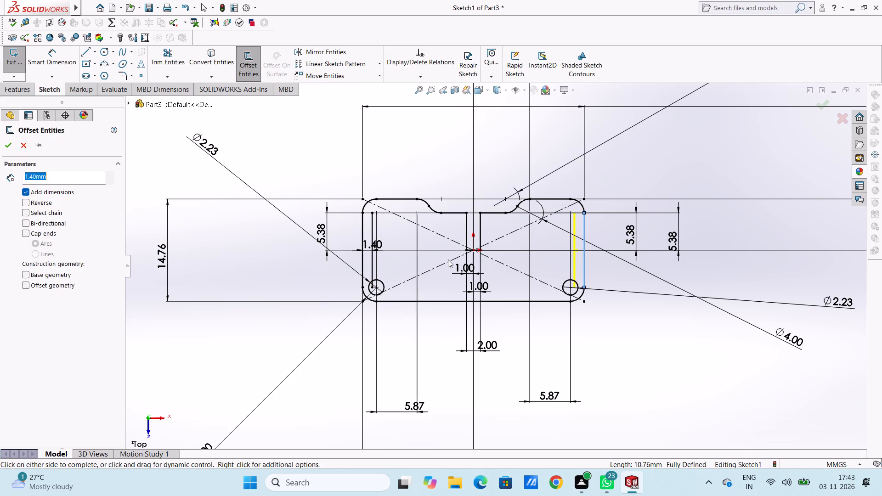
pyautogui.click(10, 148)
# Move the left edge's offset dimension below the profile and set it to 0.6 mm.
pyautogui.scroll(-2, 451, 235)
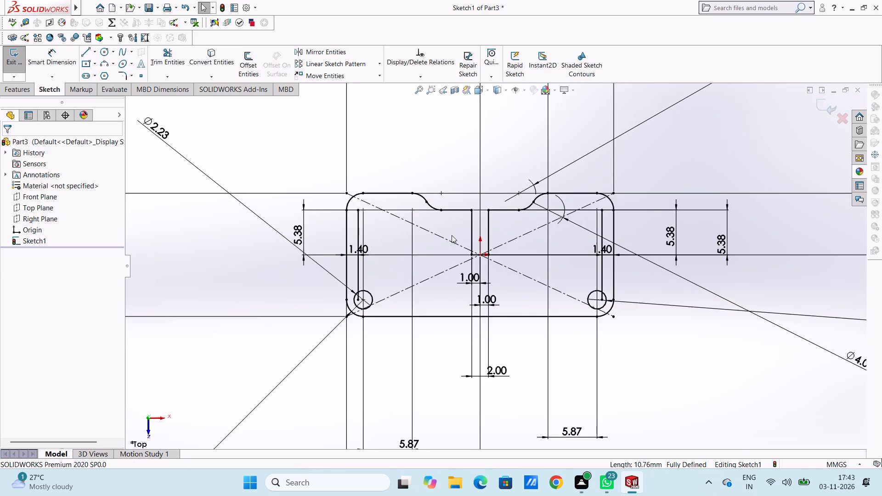
pyautogui.scroll(1, 452, 235)
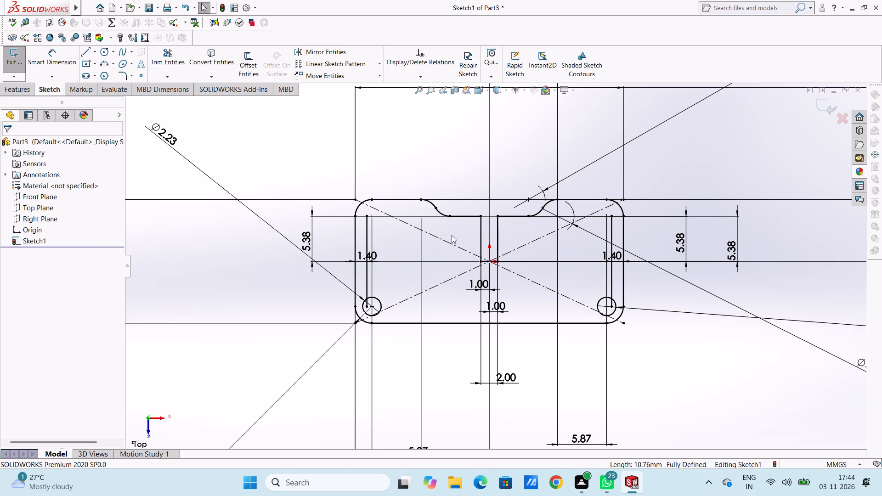
pyautogui.scroll(-1, 379, 274)
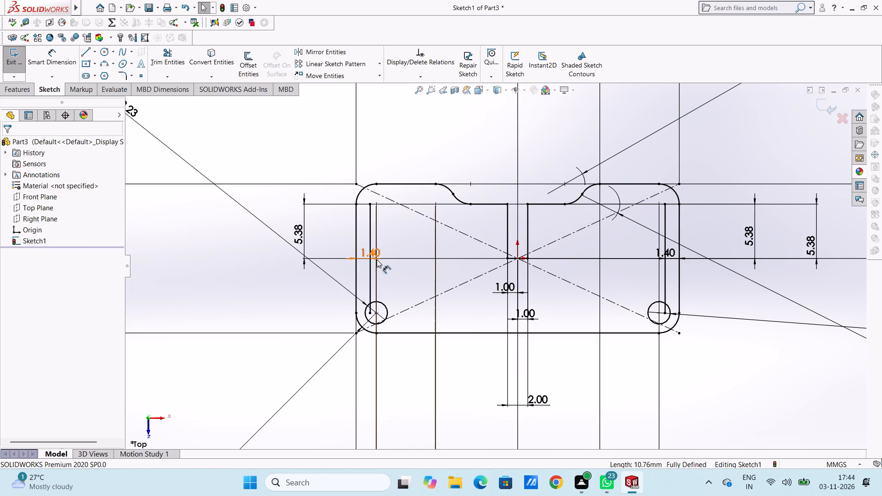
pyautogui.moveTo(375, 254); pyautogui.dragTo(461, 393)
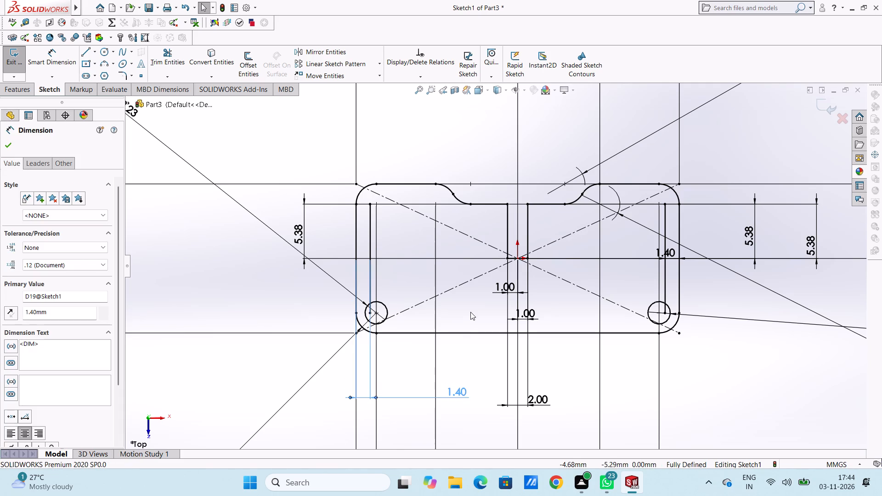
pyautogui.scroll(2, 470, 311)
pyautogui.click(471, 337)
pyautogui.doubleClick(474, 351)
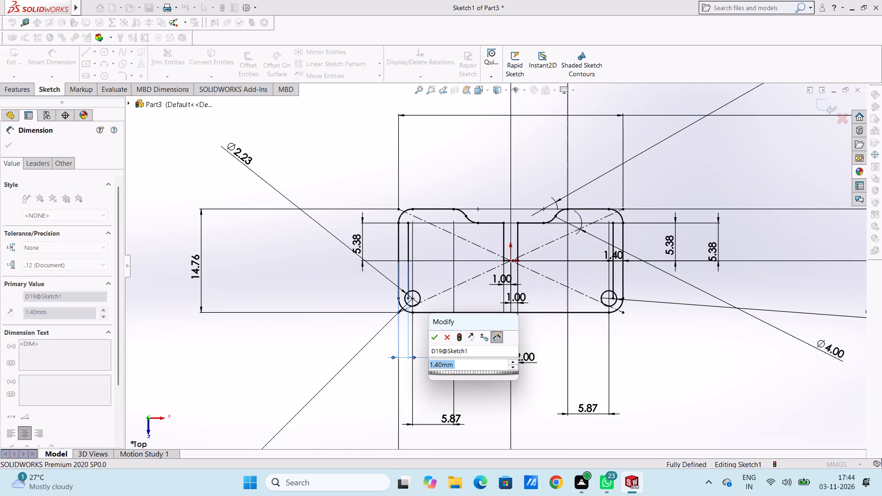
pyautogui.write('0.')
pyautogui.press('6')
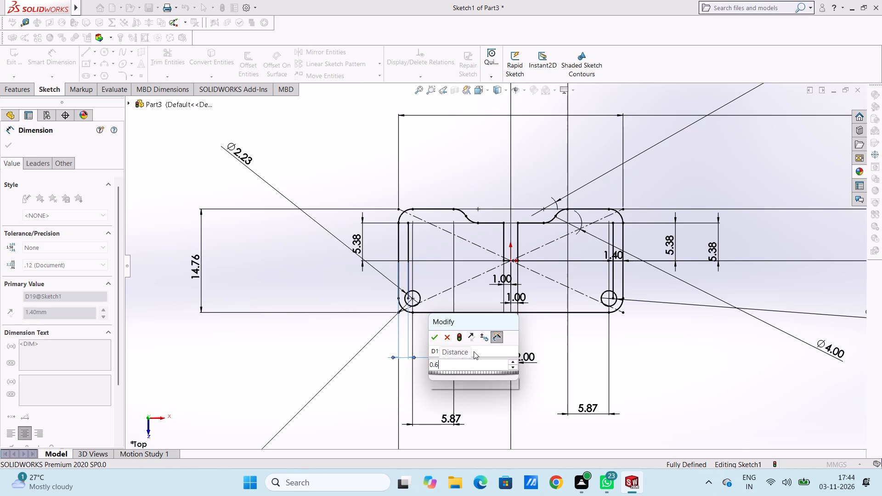
pyautogui.press('Return')
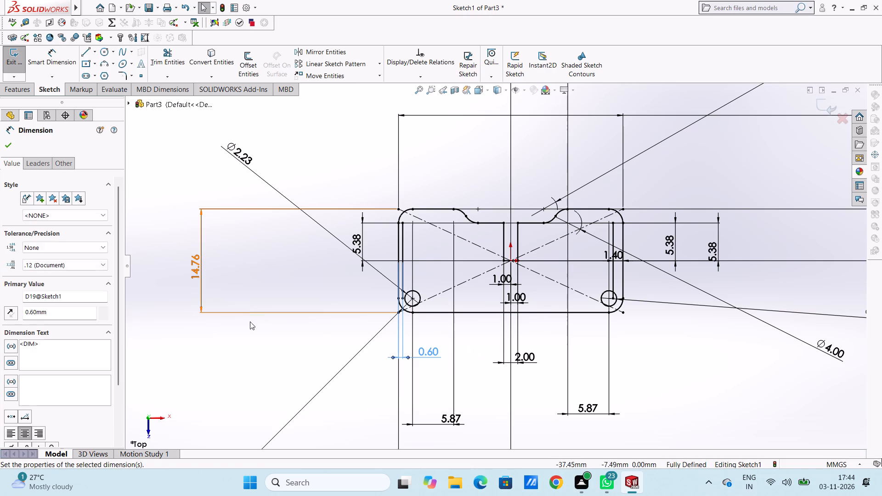
pyautogui.click(271, 354)
# Move the right edge's offset dimension below the profile and set it to 0.6 mm.
pyautogui.scroll(3, 639, 287)
pyautogui.scroll(-4, 580, 320)
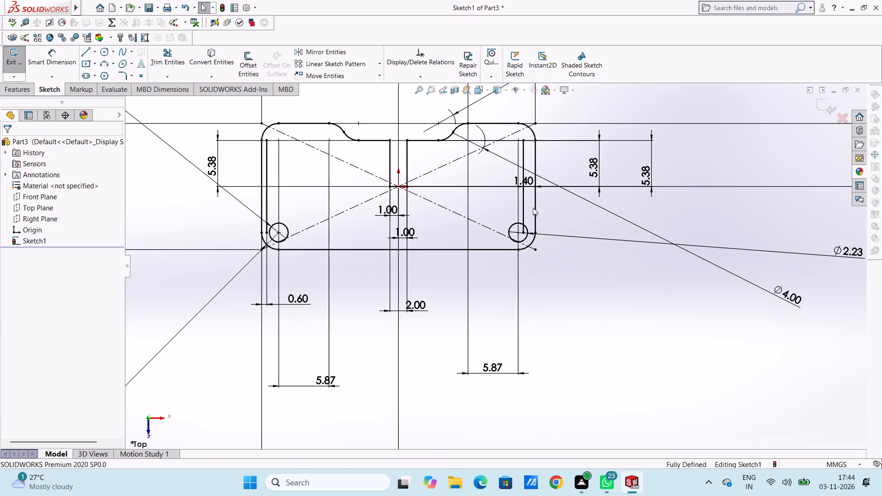
pyautogui.moveTo(527, 179); pyautogui.dragTo(658, 442)
pyautogui.click(633, 348)
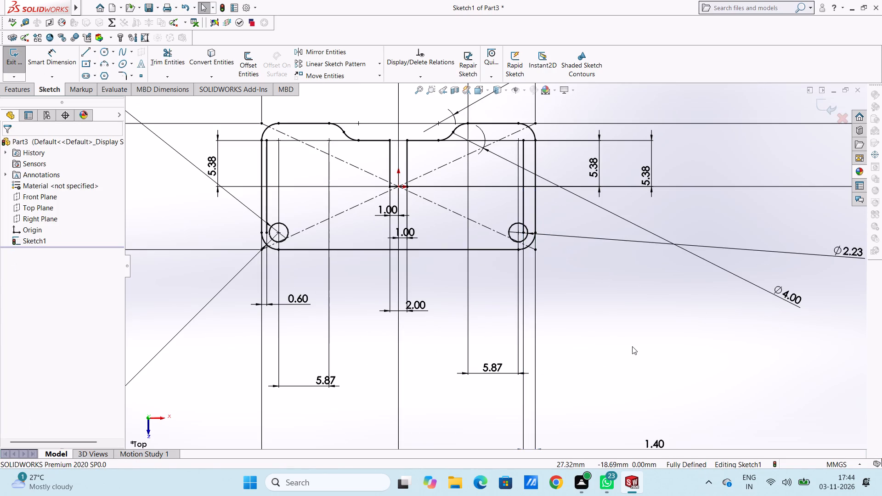
pyautogui.scroll(4, 630, 344)
pyautogui.doubleClick(576, 354)
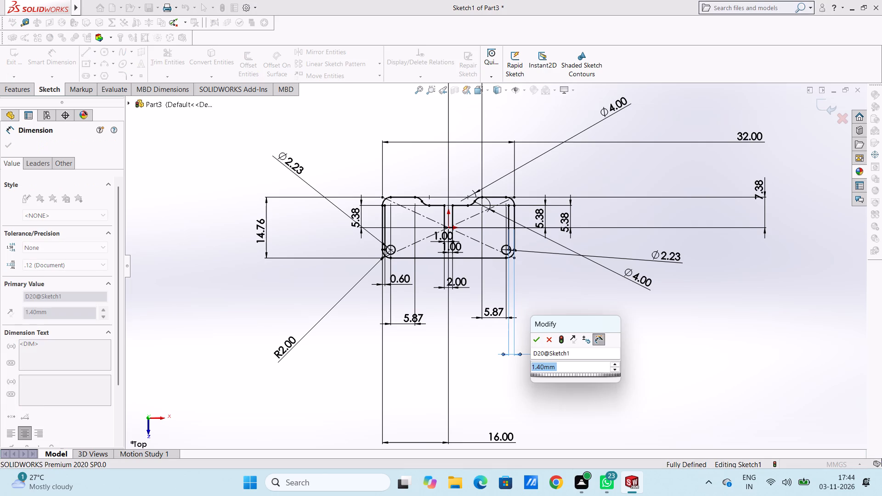
pyautogui.write('0.6')
pyautogui.press('Return')
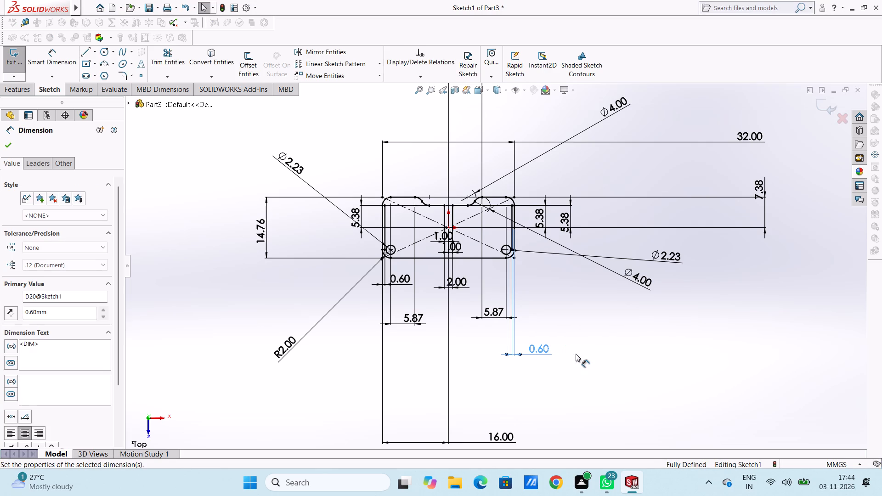
pyautogui.click(547, 309)
# Draw a corner rectangle inward from the left 0.6 mm offset line, 2.04+2.04 mm high and about 5.6 mm wide.
pyautogui.scroll(-2, 408, 208)
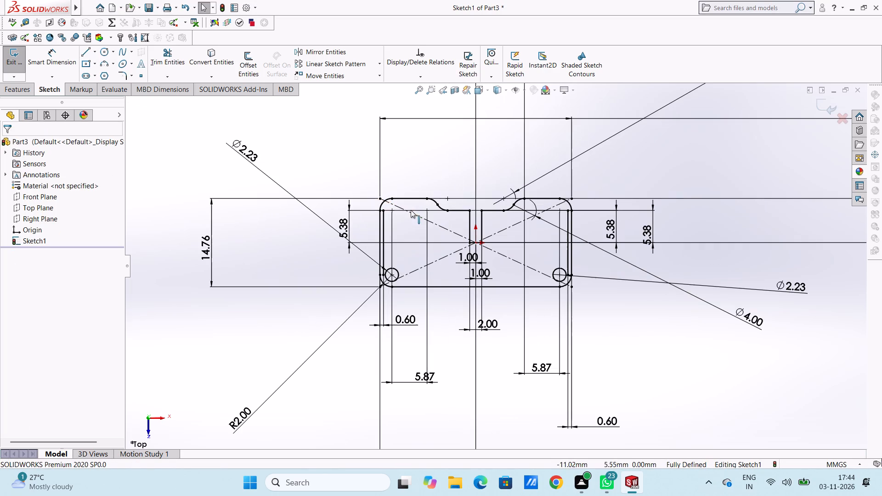
pyautogui.scroll(-3, 419, 236)
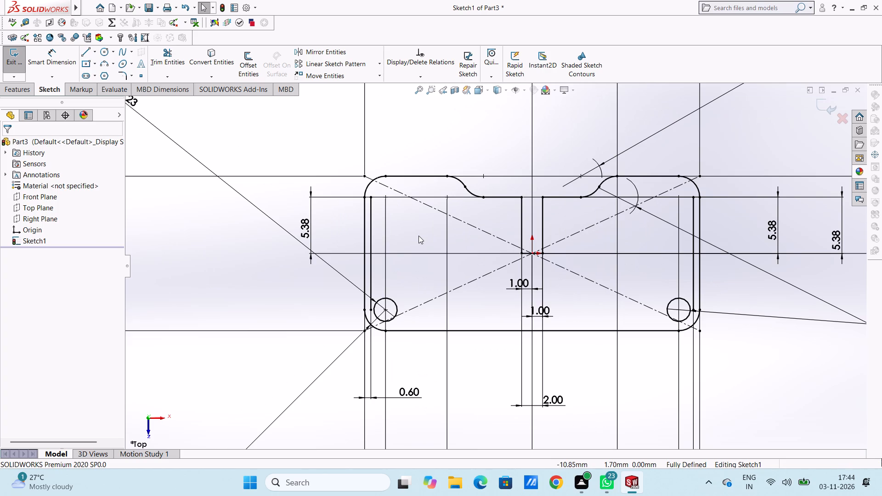
pyautogui.scroll(-1, 401, 238)
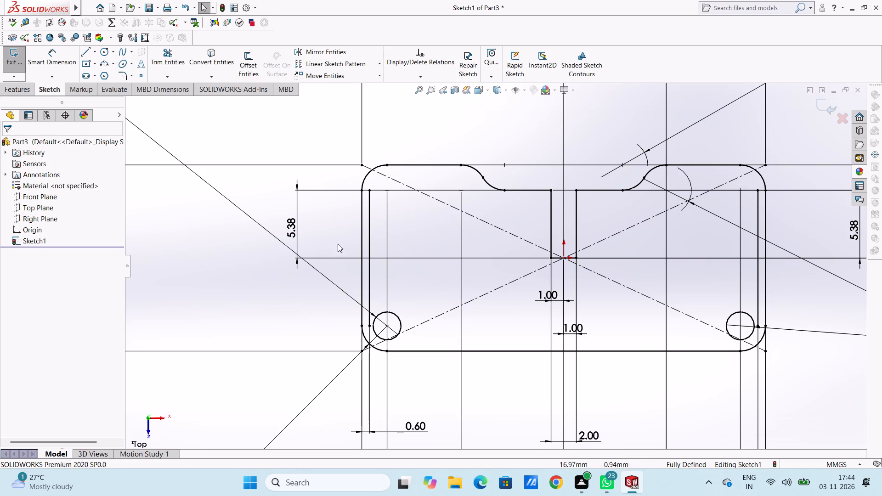
pyautogui.click(93, 65)
pyautogui.click(90, 75)
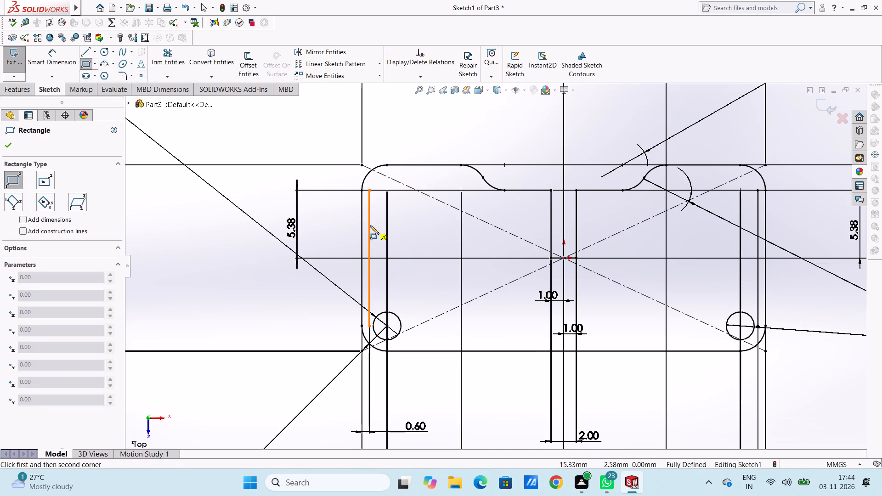
pyautogui.click(370, 206)
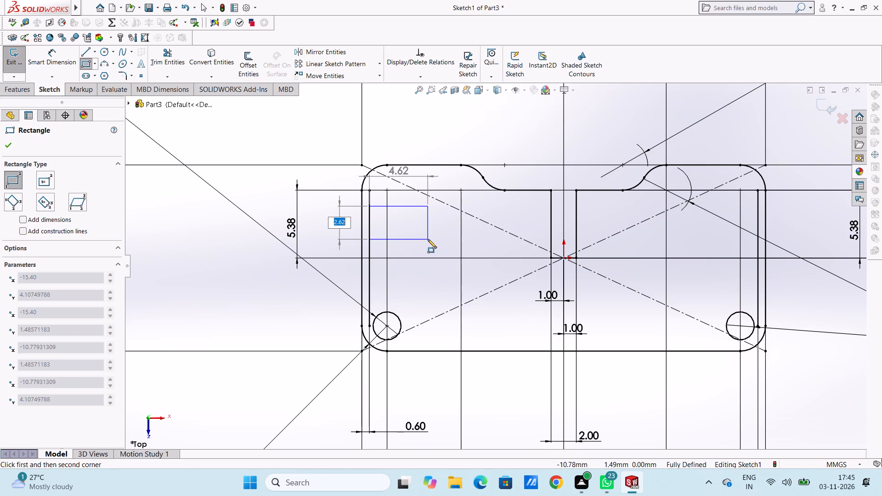
pyautogui.write('2.04+')
pyautogui.write('2.04')
pyautogui.press('Return')
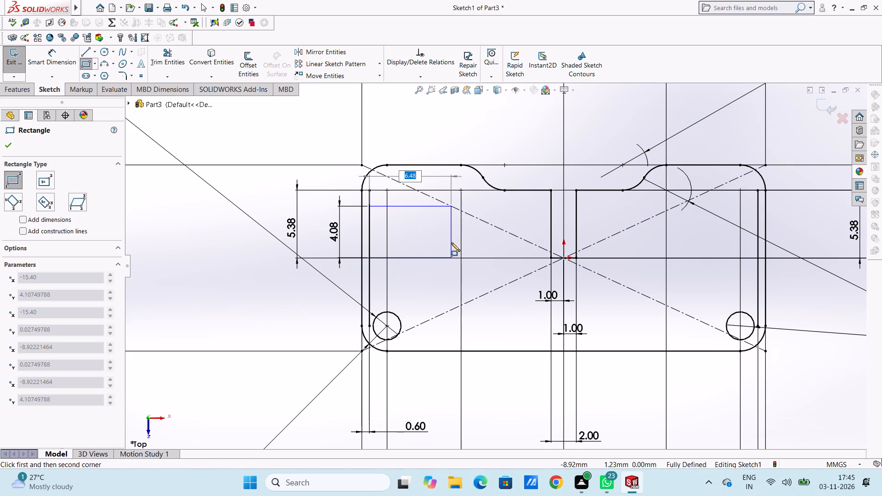
pyautogui.click(440, 240)
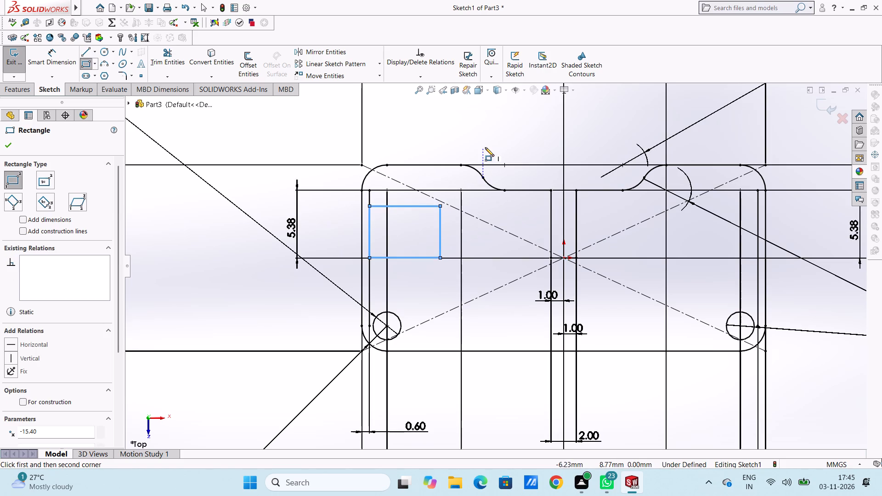
# Draw a matching corner rectangle inward from the right offset line, about 6.6 mm wide and 4.11 mm high.
pyautogui.click(756, 205)
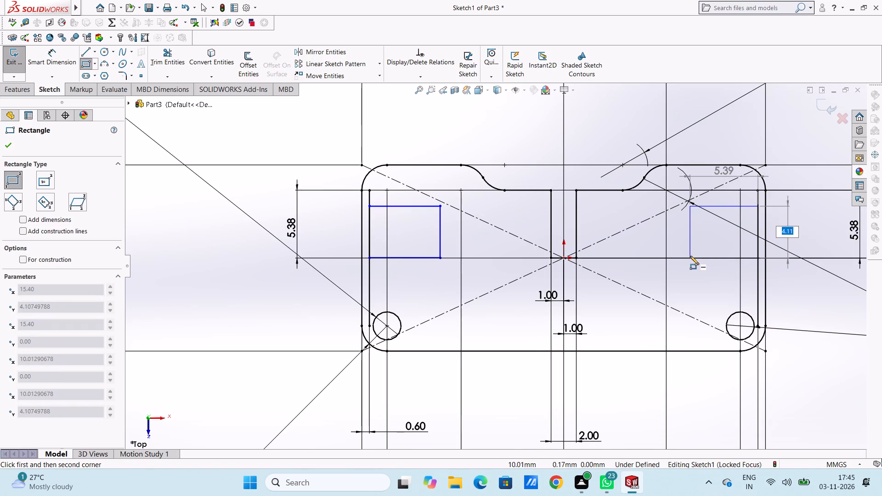
pyautogui.click(675, 256)
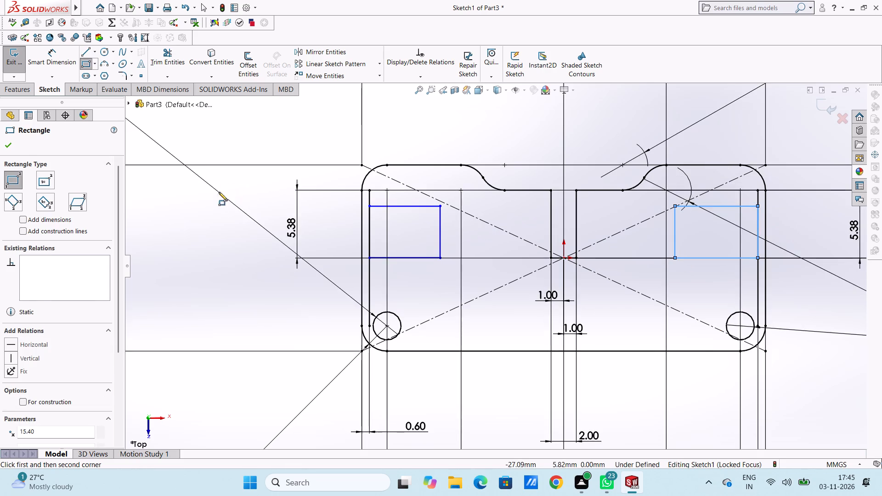
pyautogui.rightClick(198, 214)
pyautogui.doubleClick(202, 225)
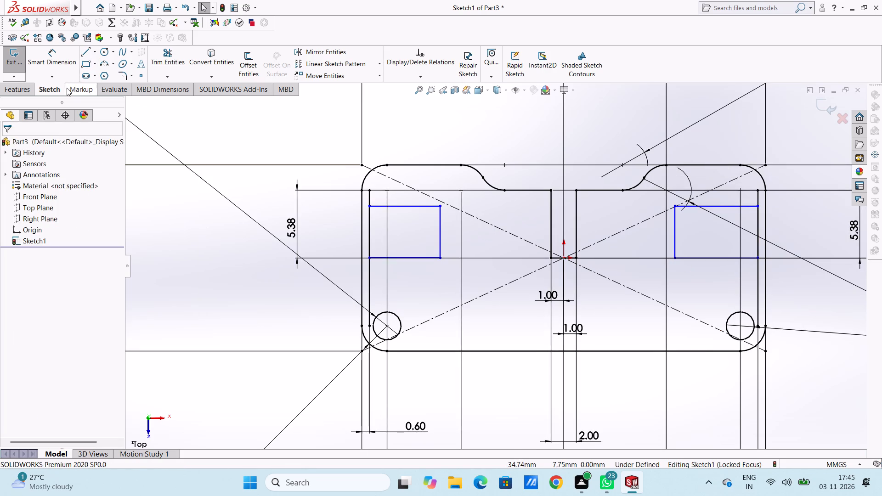
# Add a 4.08 mm height dimension between the left inner rectangle's horizontal edges, placed outside the profile.
pyautogui.click(51, 59)
pyautogui.click(379, 206)
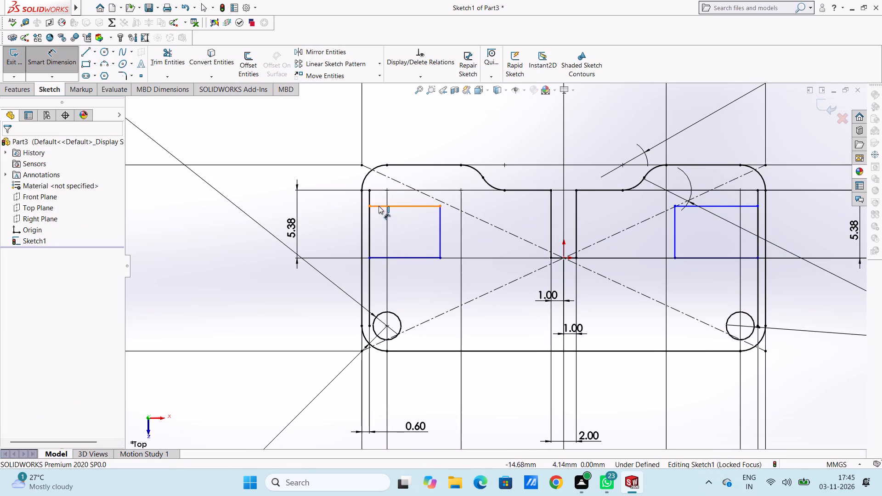
pyautogui.click(383, 258)
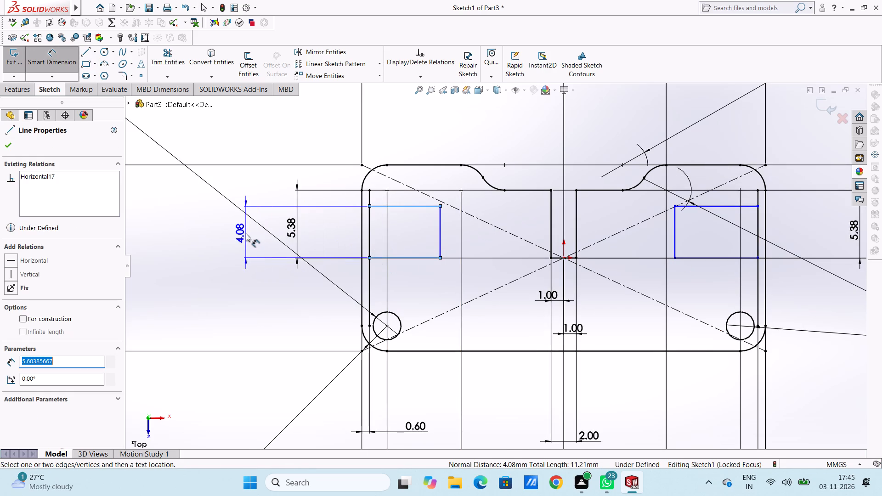
pyautogui.scroll(1, 246, 233)
pyautogui.click(220, 234)
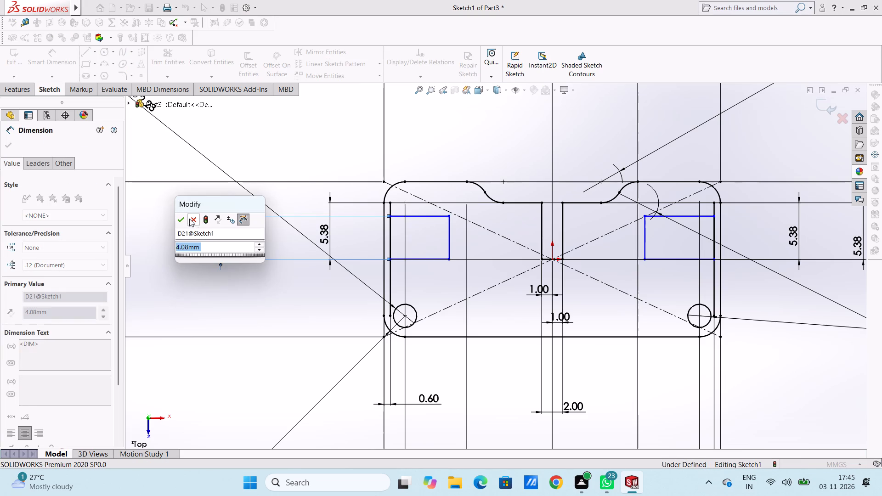
pyautogui.doubleClick(185, 215)
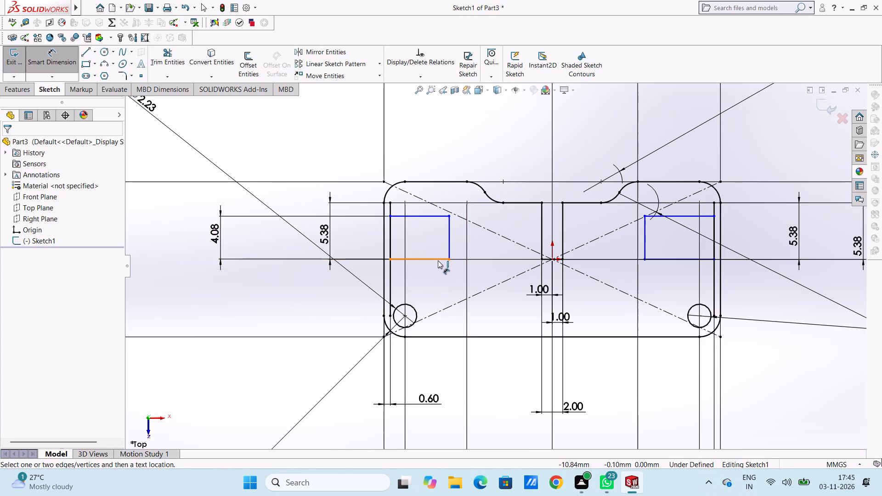
# Dimension the left inner rectangle's inner vertical edge 9.66 mm from the origin, placing the dimension below the profile.
pyautogui.click(451, 247)
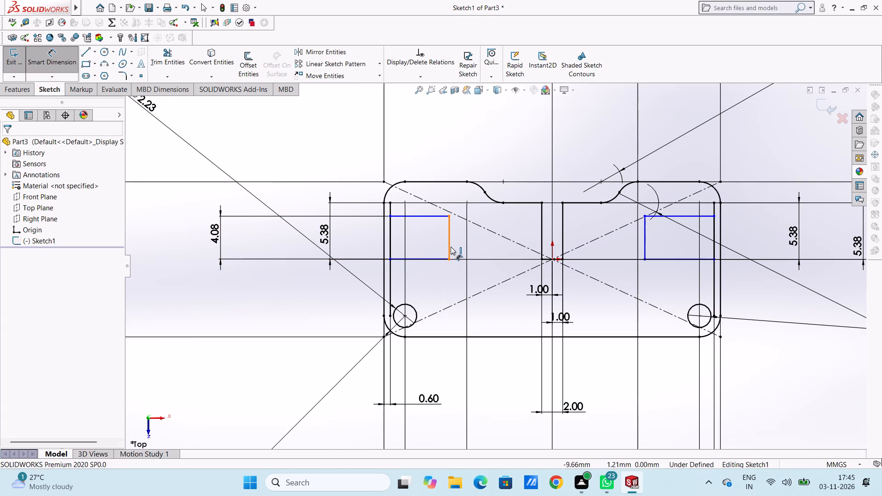
pyautogui.click(552, 259)
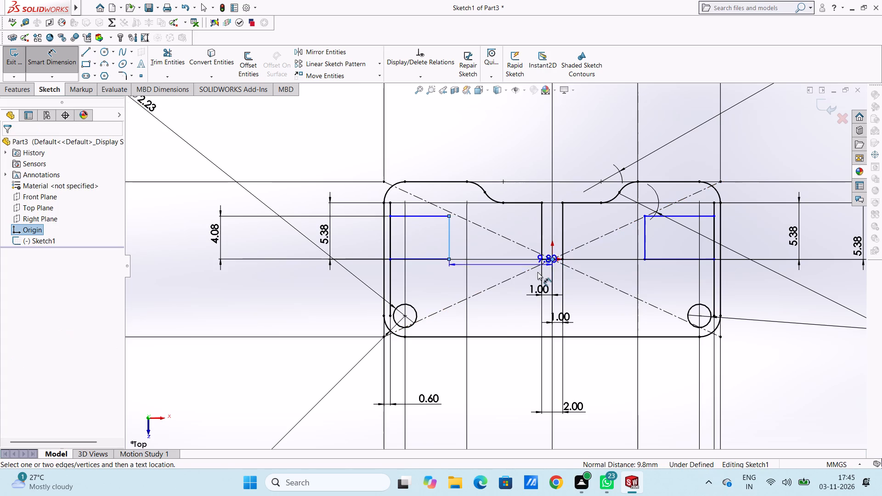
pyautogui.click(487, 386)
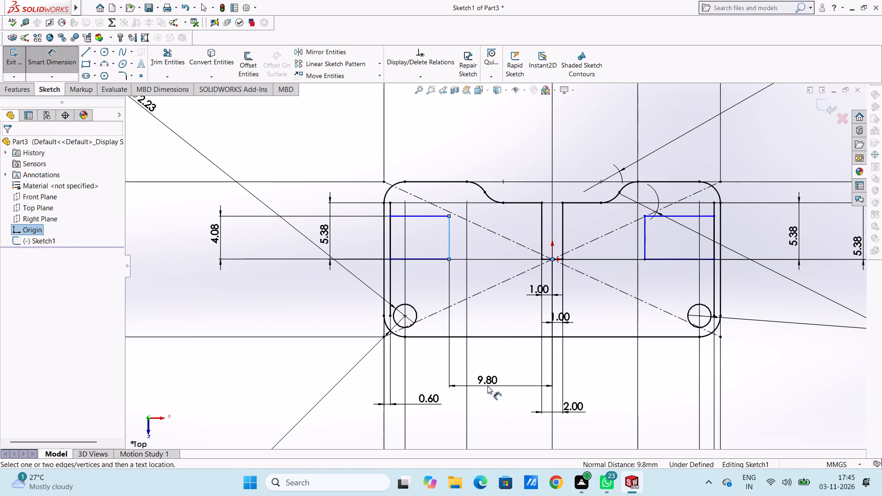
pyautogui.write('9.66')
pyautogui.press('Return')
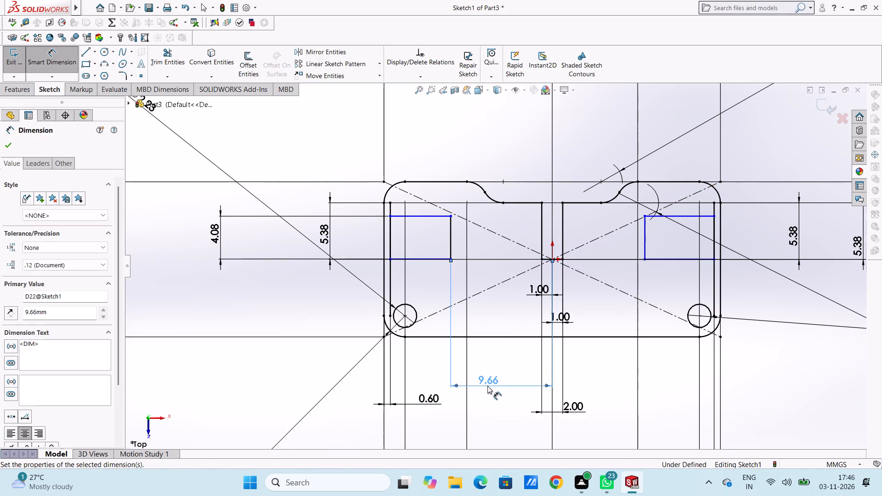
pyautogui.click(622, 388)
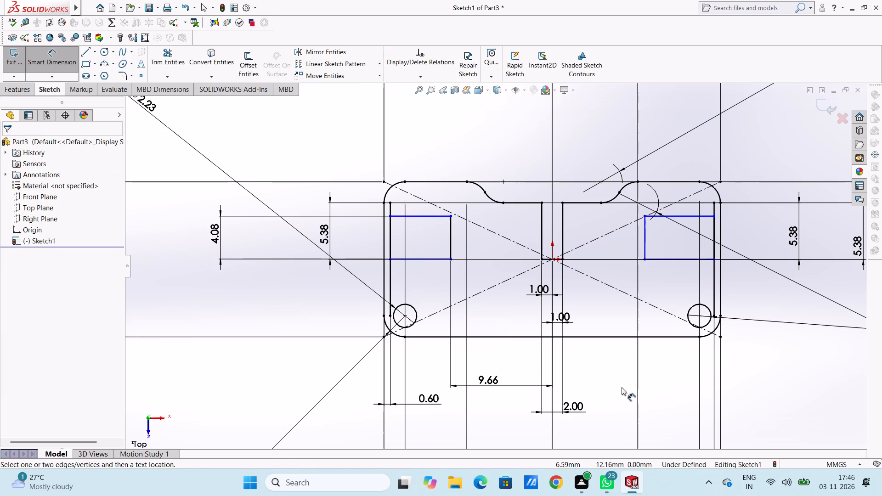
# Dimension the right inner rectangle's inner vertical edge 9.66 mm from the origin, placing the dimension below the profile.
pyautogui.click(644, 238)
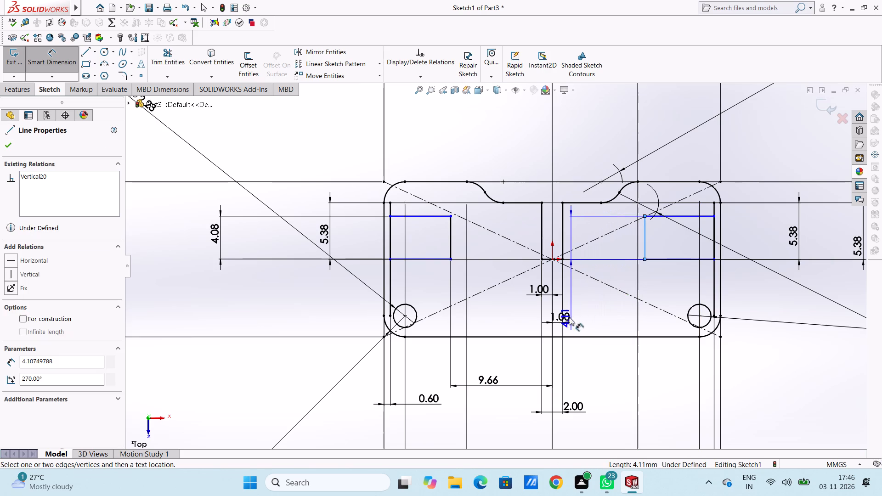
pyautogui.click(551, 259)
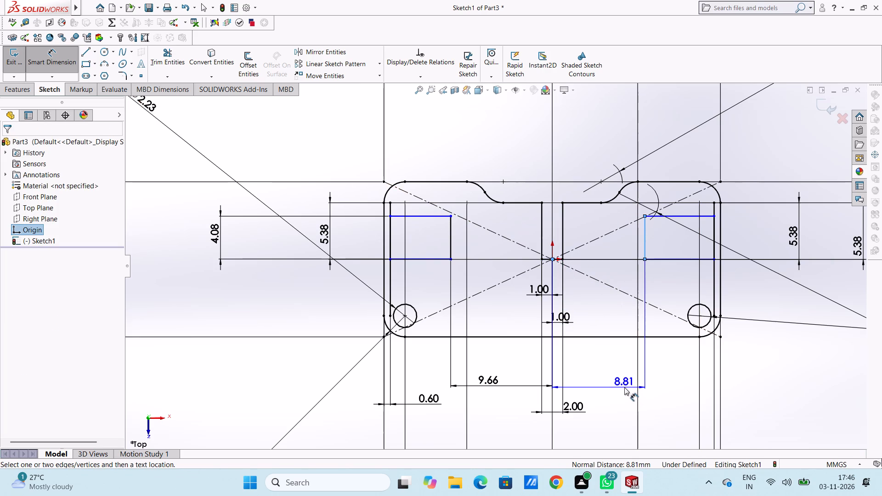
pyautogui.click(623, 386)
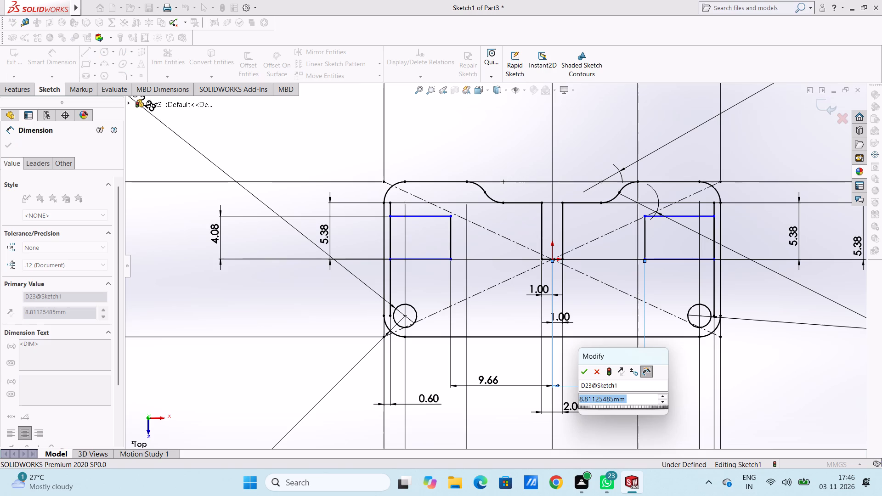
pyautogui.write('9.66')
pyautogui.press('Return')
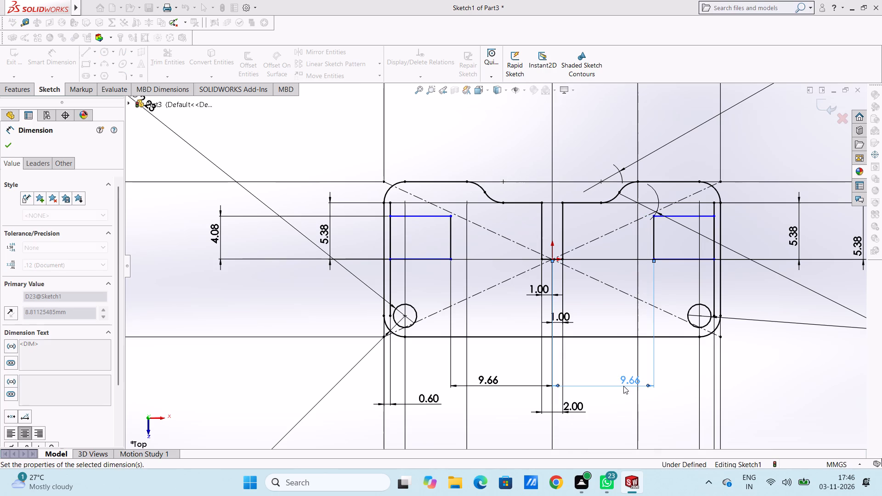
pyautogui.click(592, 363)
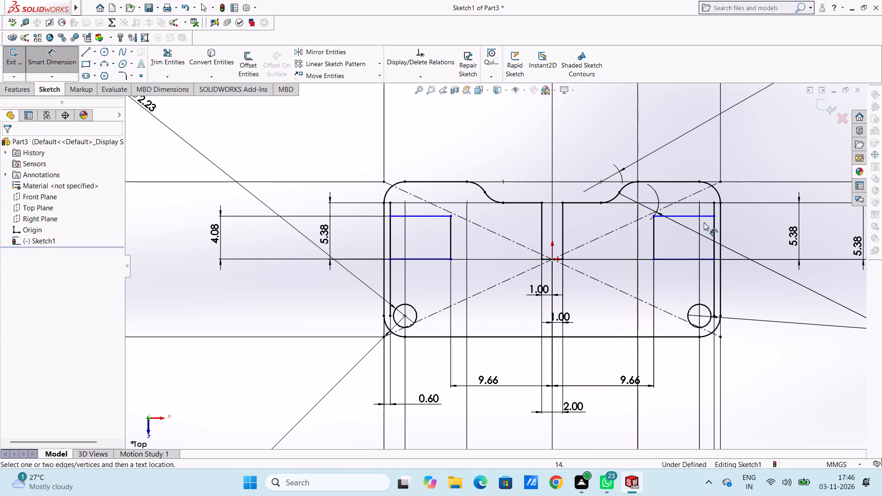
# Dimension the right inner rectangle's height between its outer corner points and set it to 4.08 mm.
pyautogui.scroll(1, 704, 222)
pyautogui.scroll(-1, 652, 254)
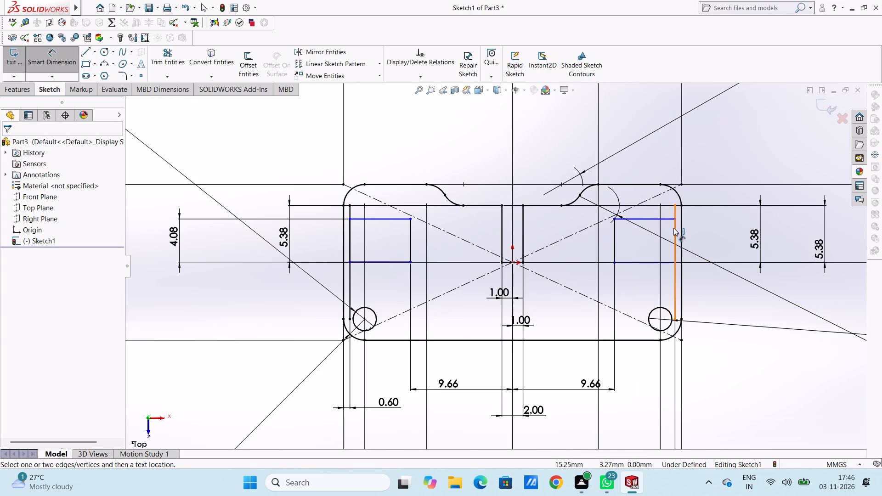
pyautogui.click(674, 262)
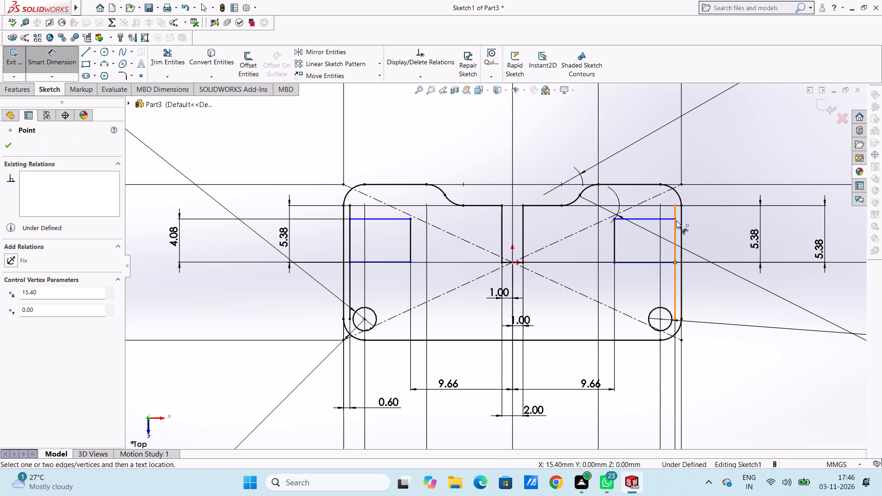
pyautogui.click(676, 220)
pyautogui.scroll(2, 739, 245)
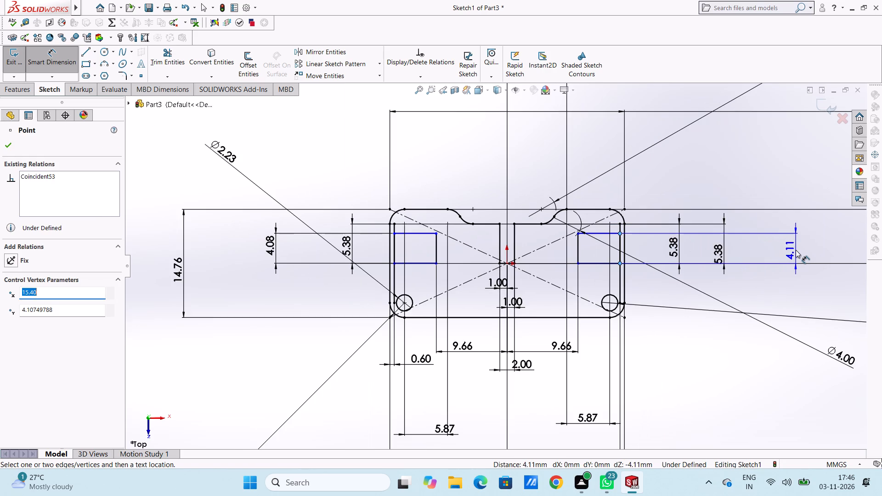
pyautogui.click(796, 250)
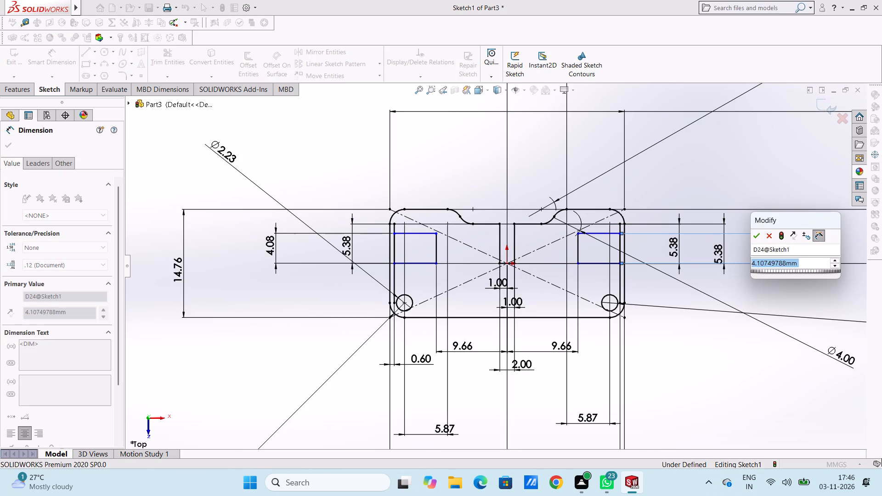
pyautogui.press('4')
pyautogui.write('.08')
pyautogui.press('Return')
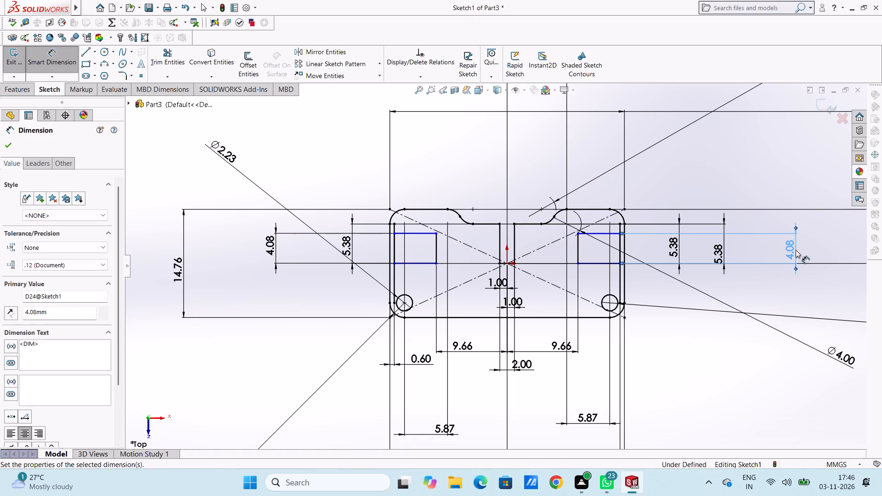
pyautogui.click(743, 174)
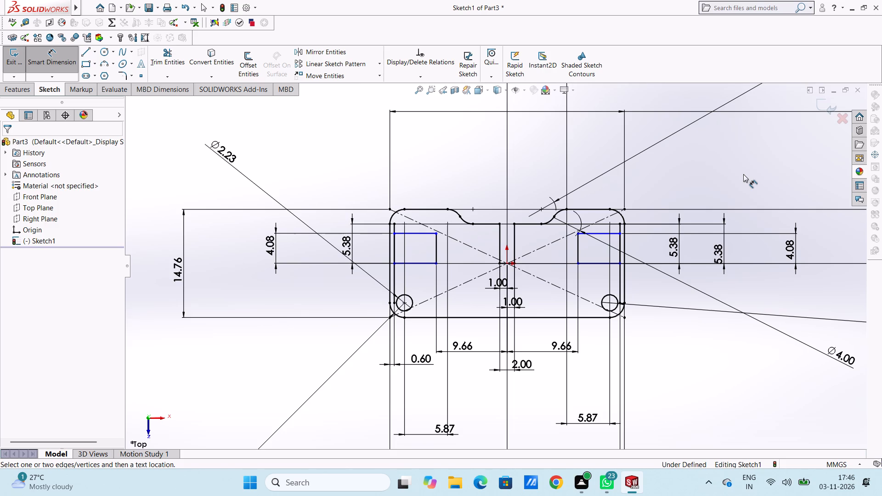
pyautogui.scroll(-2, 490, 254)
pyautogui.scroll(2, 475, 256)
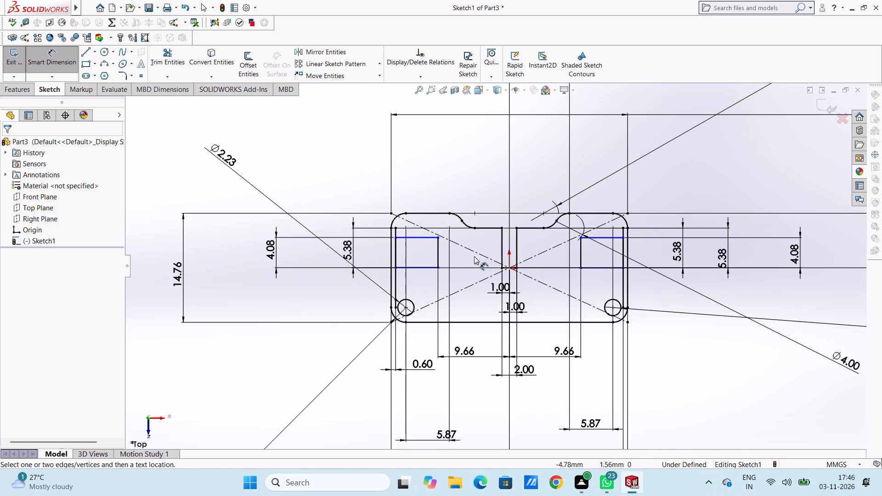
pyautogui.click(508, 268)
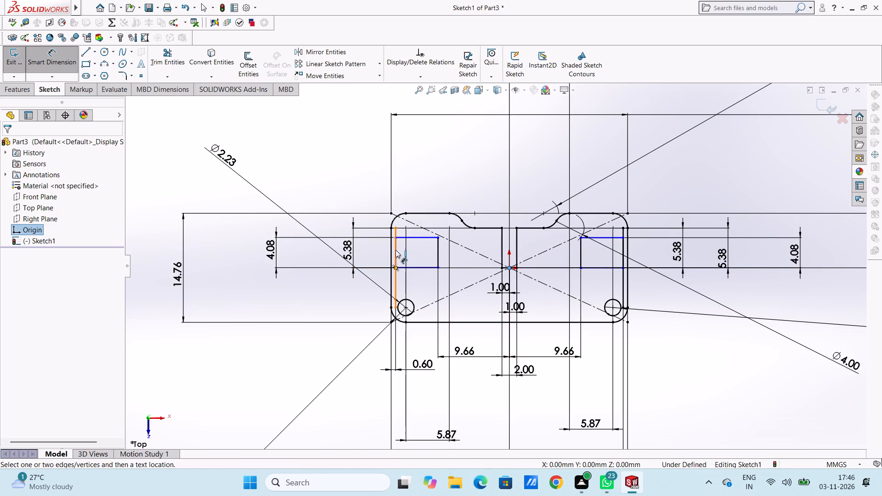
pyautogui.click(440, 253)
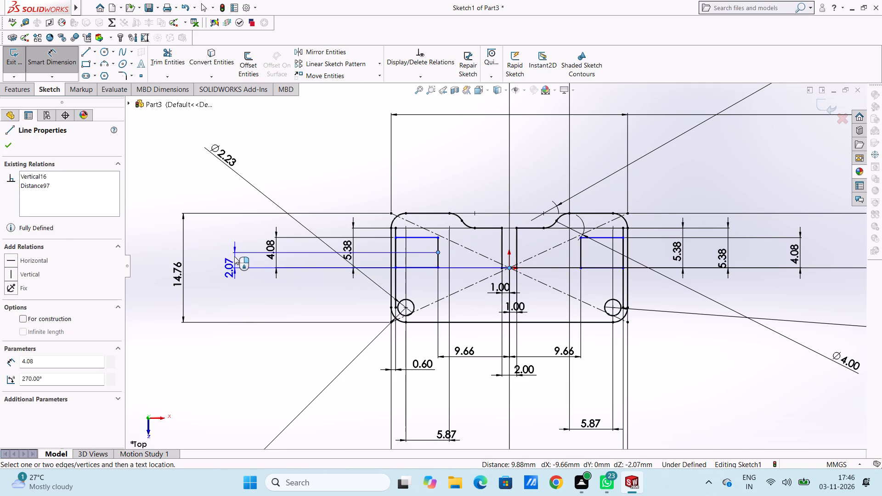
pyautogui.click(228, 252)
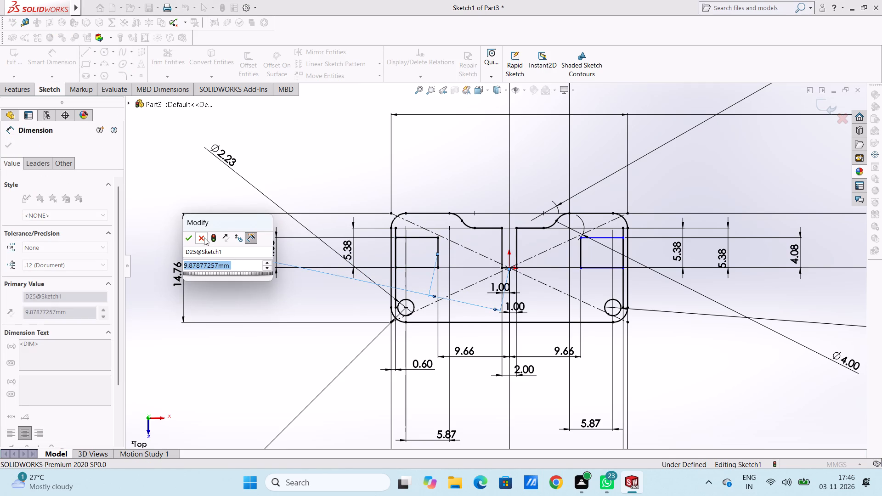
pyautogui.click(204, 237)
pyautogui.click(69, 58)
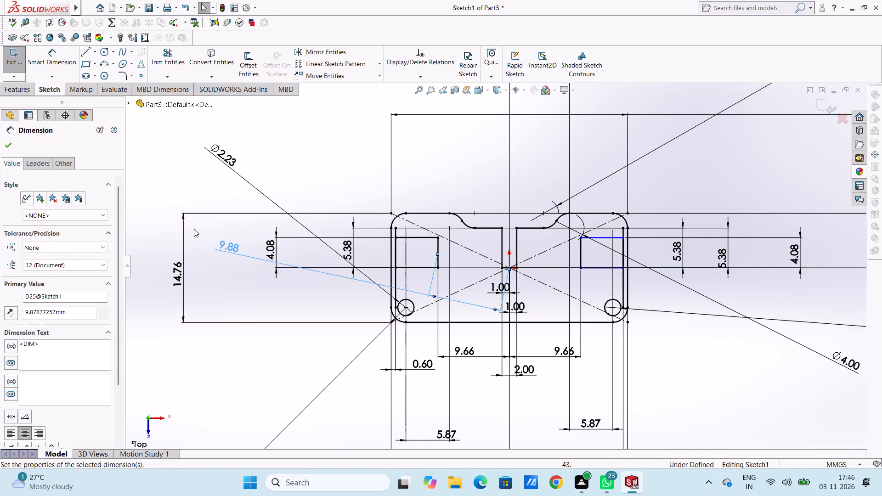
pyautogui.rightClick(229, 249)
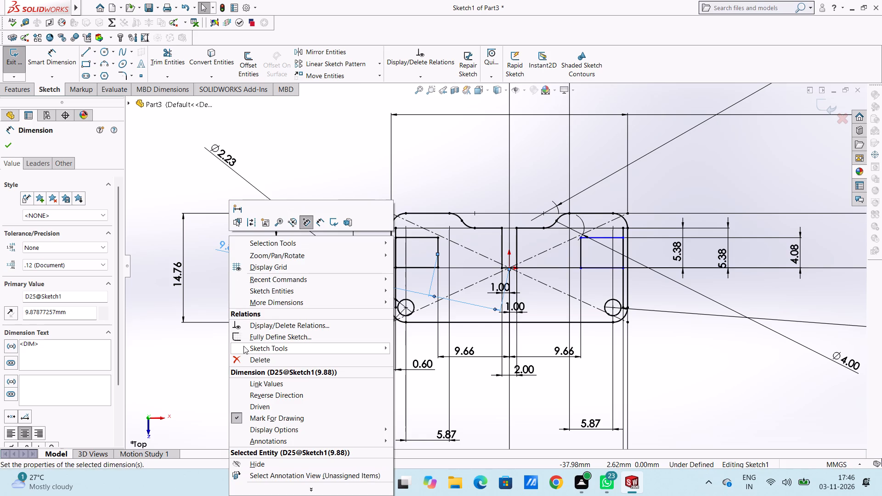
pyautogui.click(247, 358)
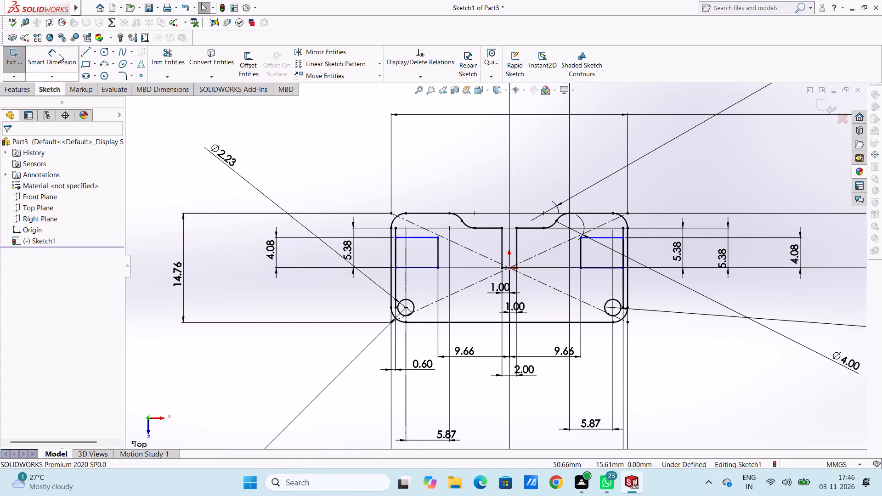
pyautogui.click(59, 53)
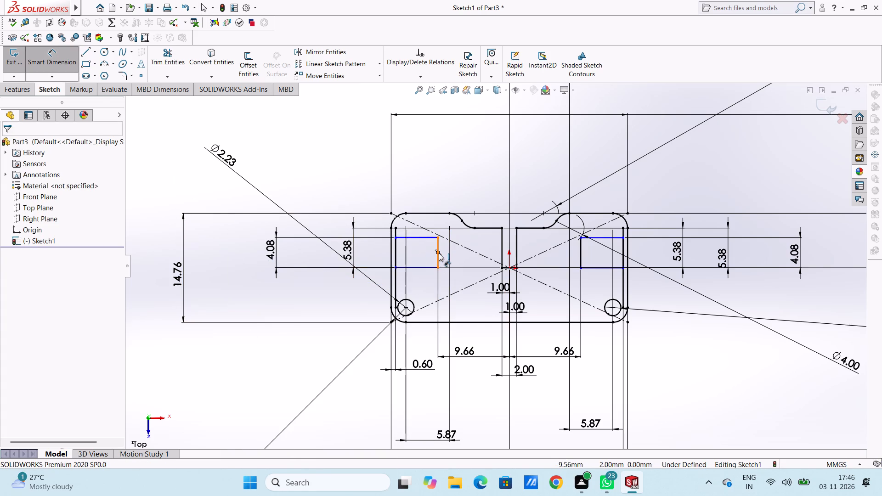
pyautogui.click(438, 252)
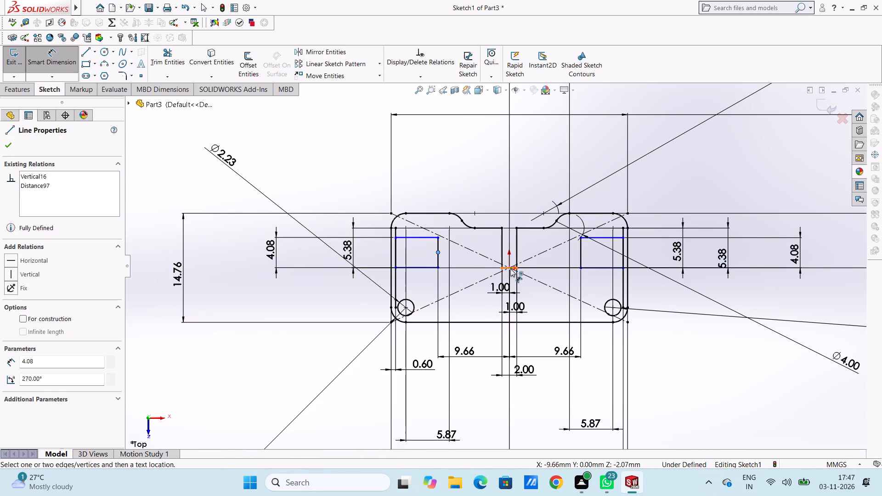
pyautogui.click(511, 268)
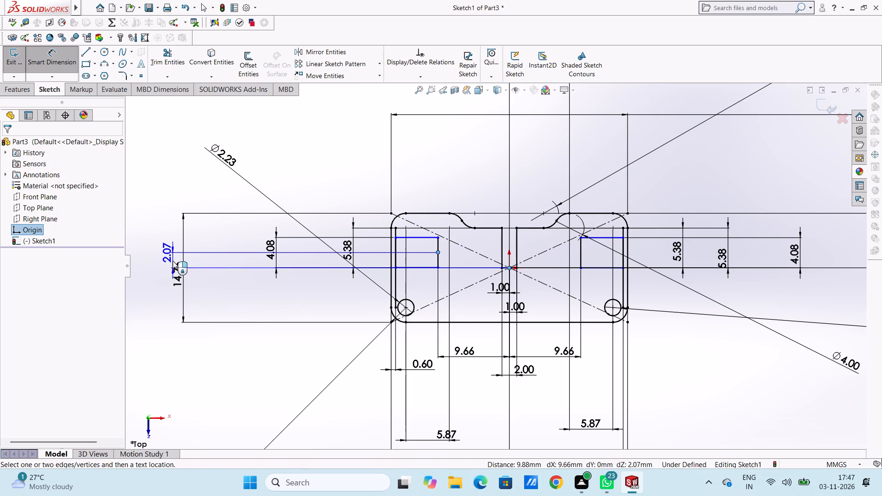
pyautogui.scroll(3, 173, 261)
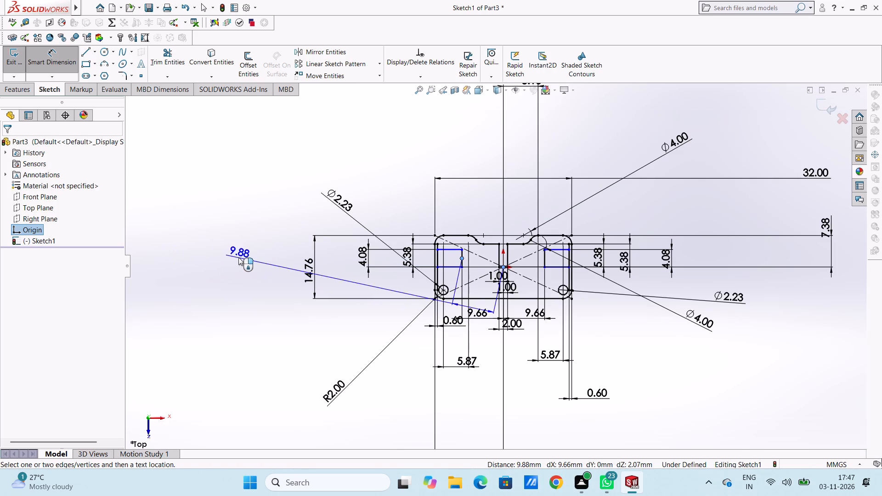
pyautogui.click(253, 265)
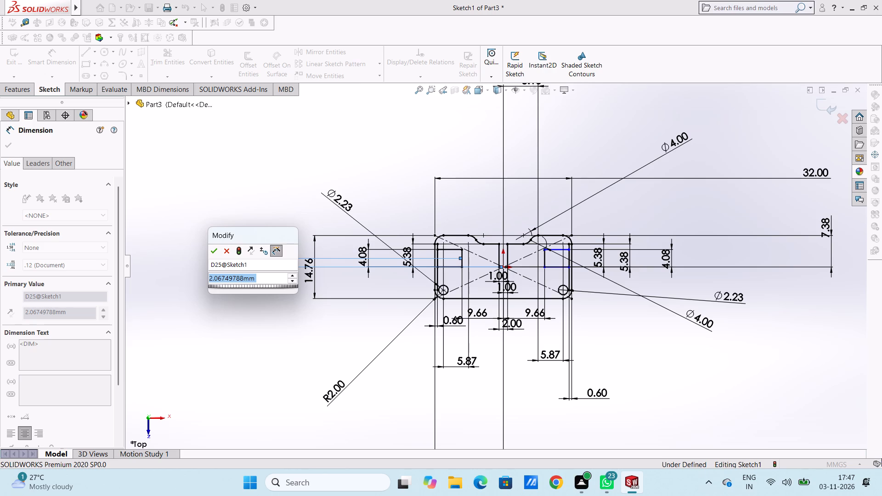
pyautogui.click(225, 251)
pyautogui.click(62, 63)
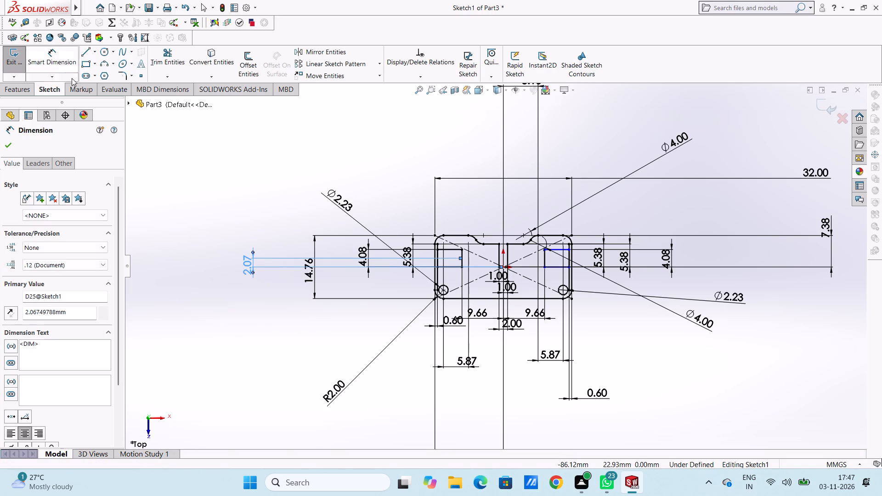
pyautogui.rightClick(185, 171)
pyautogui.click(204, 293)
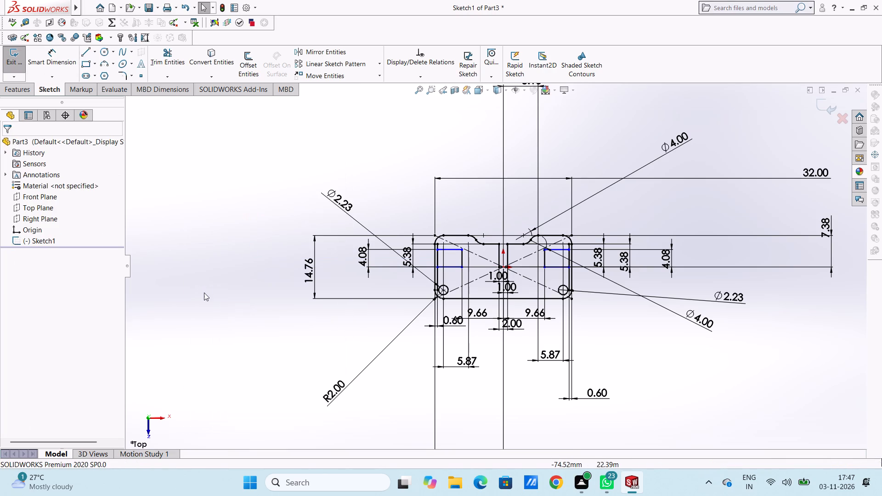
# Dimension the vertical distance from the left inner rectangle's inner vertical edge to the left hole's centre and set it to 7.96 mm.
pyautogui.click(49, 62)
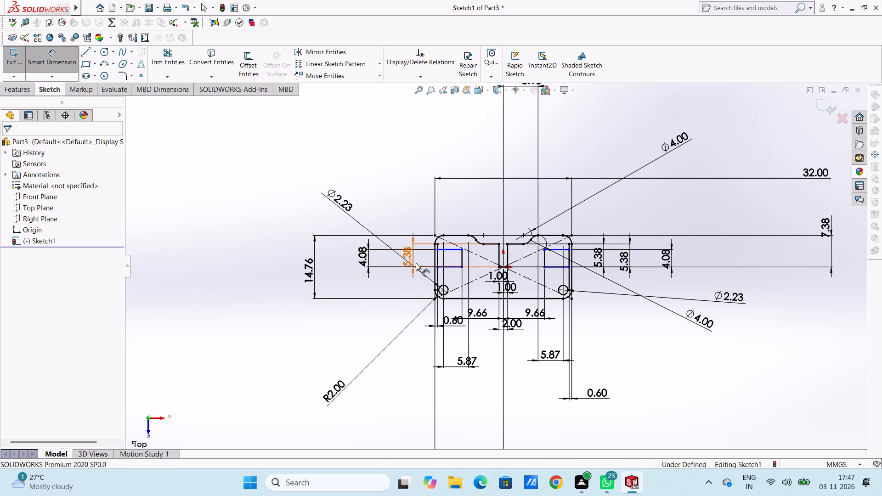
pyautogui.click(462, 258)
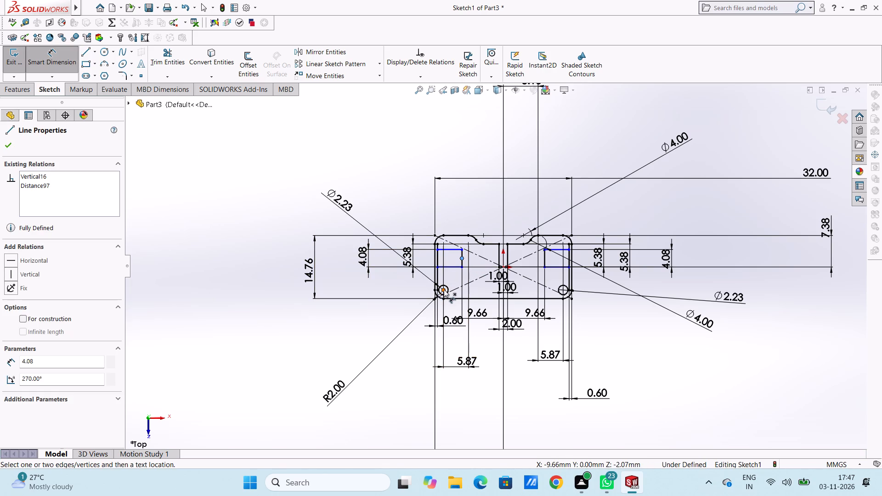
pyautogui.click(444, 289)
pyautogui.click(239, 281)
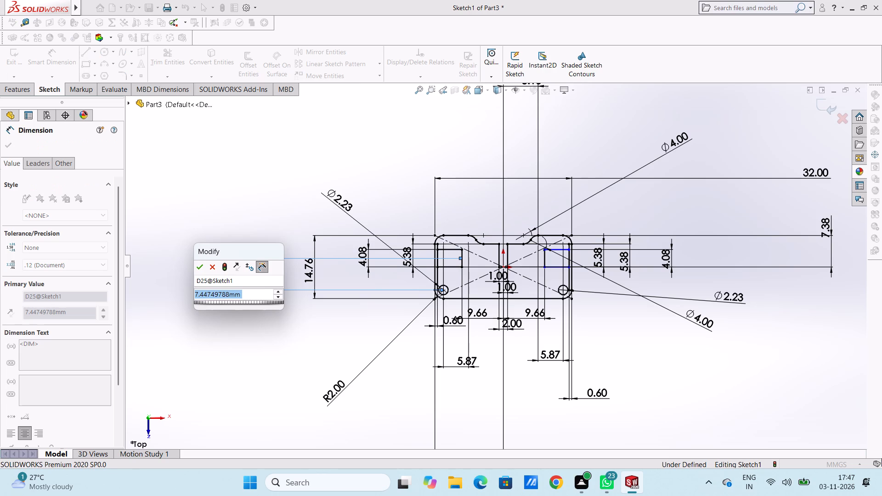
pyautogui.write('7.96')
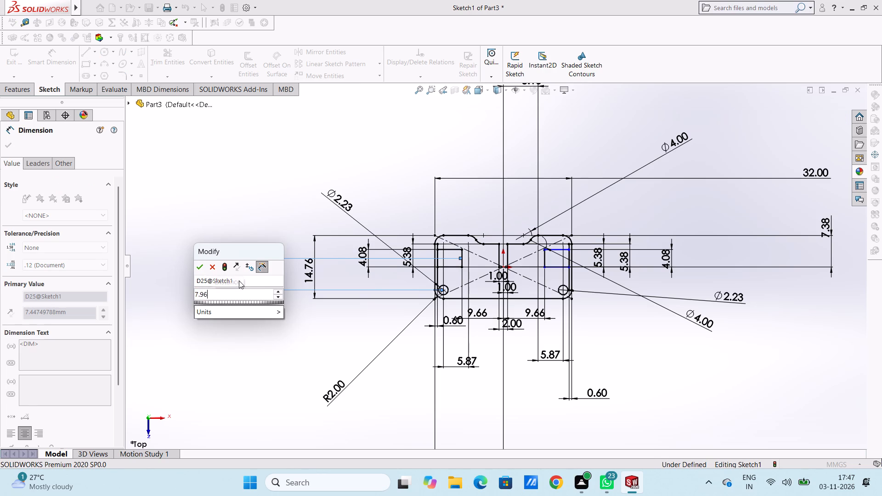
pyautogui.press('Return')
pyautogui.click(284, 202)
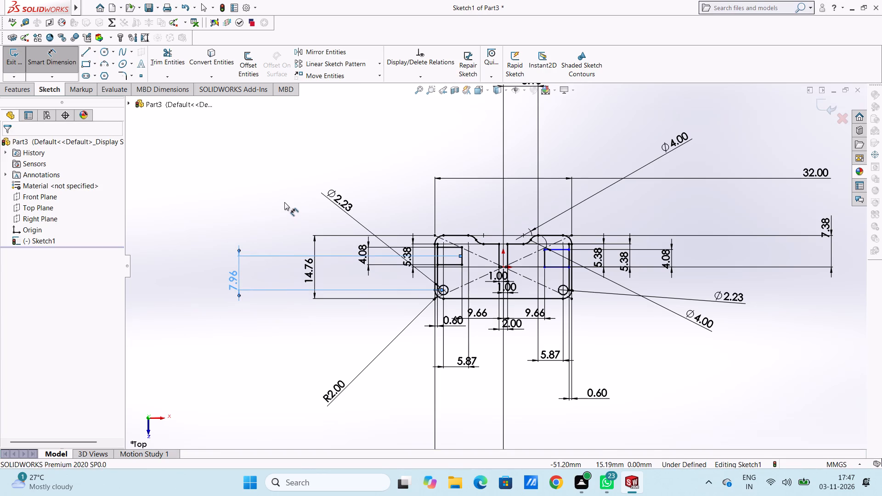
# Dimension the vertical distance from the right inner rectangle's inner vertical edge to the right hole's centre and set it to 7.96 mm.
pyautogui.scroll(-4, 555, 305)
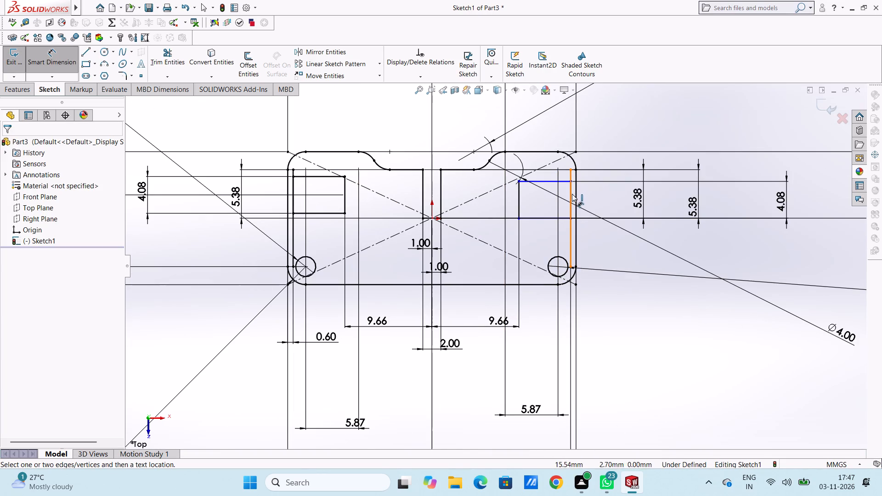
pyautogui.click(519, 199)
pyautogui.click(557, 264)
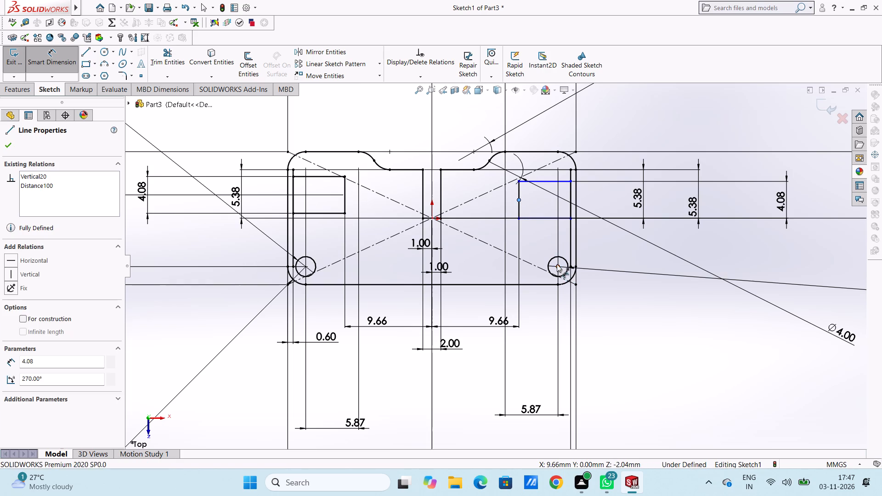
pyautogui.scroll(3, 808, 246)
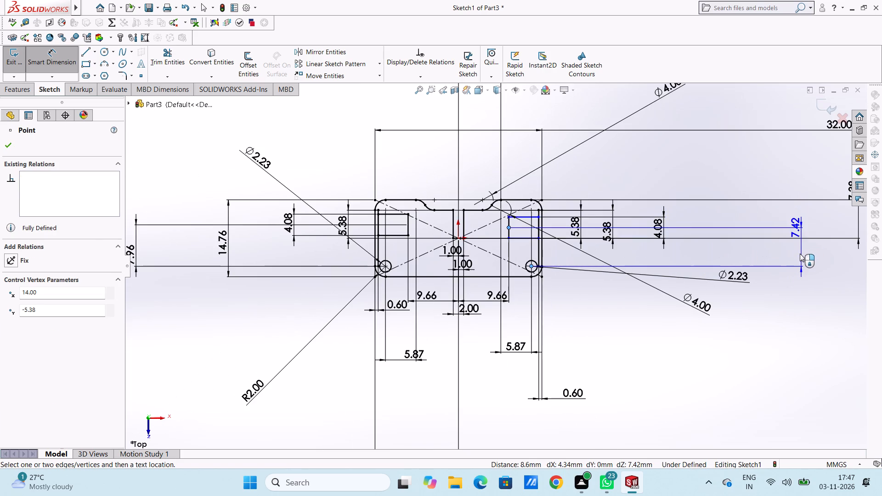
pyautogui.click(800, 254)
pyautogui.write('7.96')
pyautogui.press('Return')
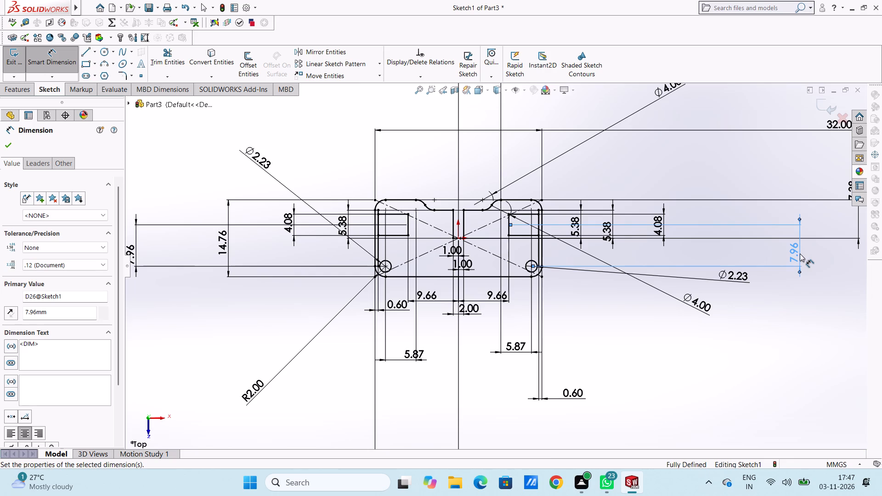
pyautogui.click(645, 178)
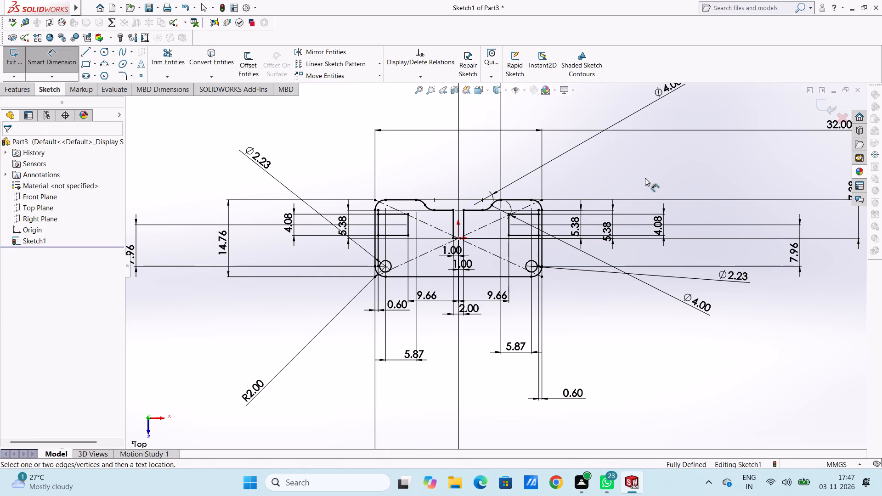
# Trim the excess vertical line segments above and below the left inner rectangle, using Trim to closest.
pyautogui.scroll(-3, 415, 227)
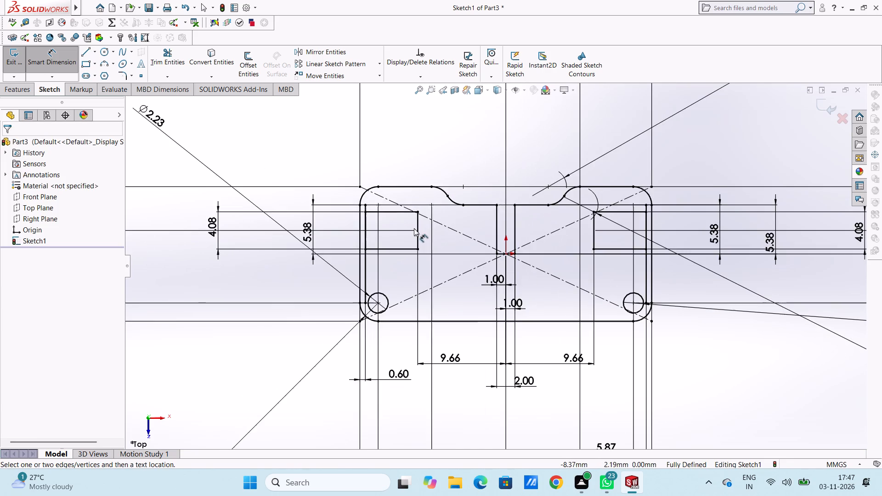
pyautogui.scroll(-2, 384, 203)
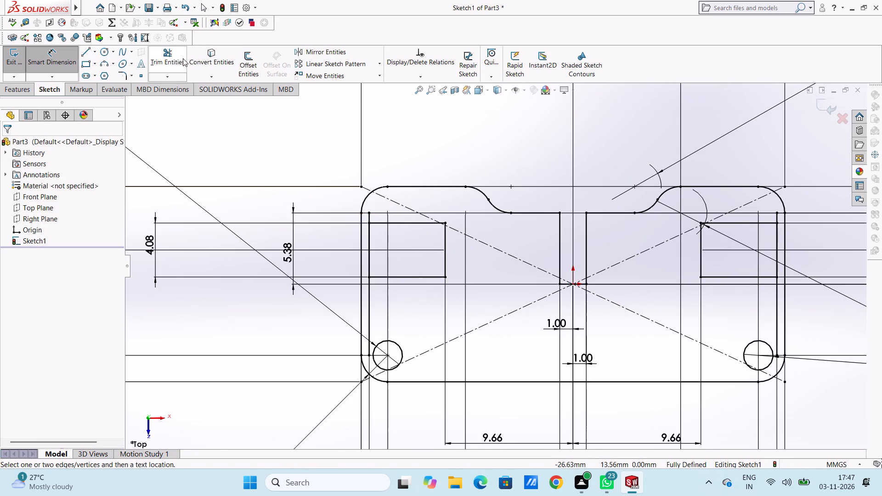
pyautogui.click(174, 54)
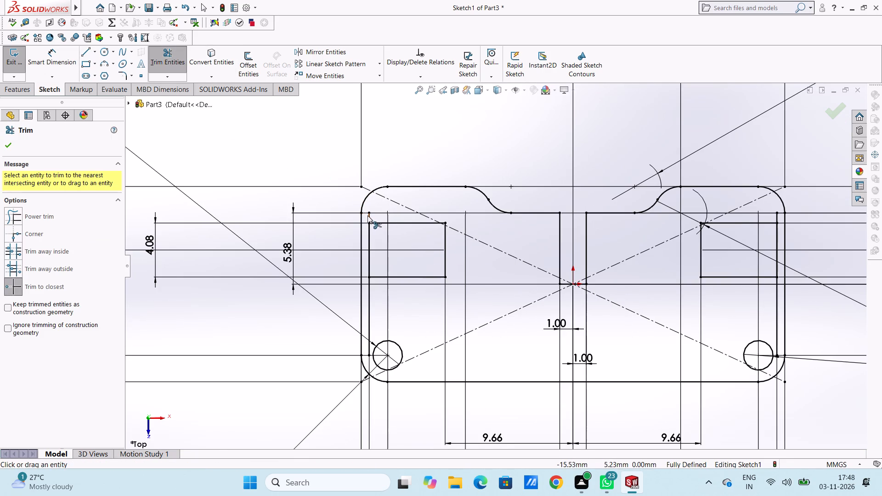
pyautogui.click(370, 217)
pyautogui.click(371, 299)
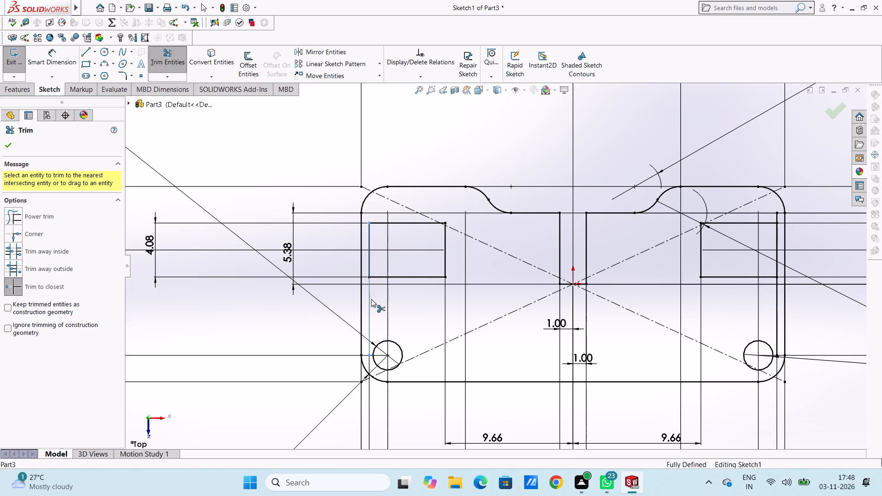
pyautogui.click(371, 299)
pyautogui.doubleClick(371, 299)
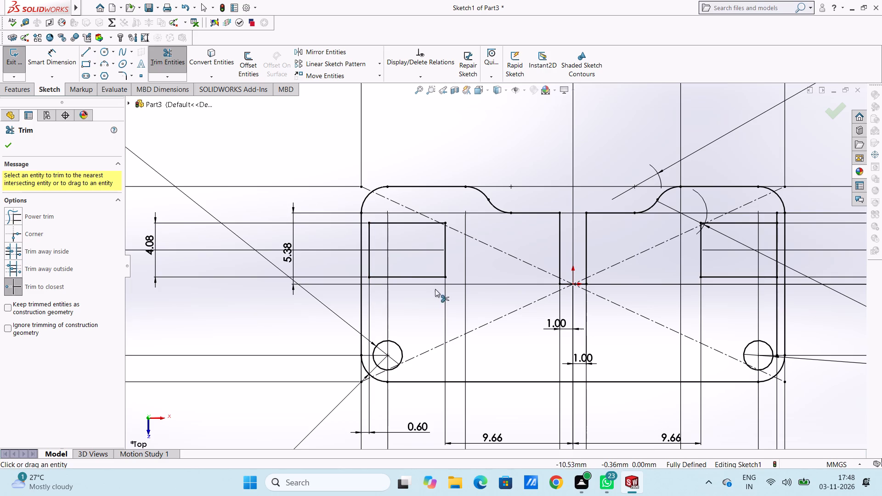
# Trim the excess vertical line segments above and below the right inner rectangle and finish trimming.
pyautogui.scroll(4, 444, 290)
pyautogui.scroll(-5, 667, 256)
pyautogui.scroll(-4, 592, 228)
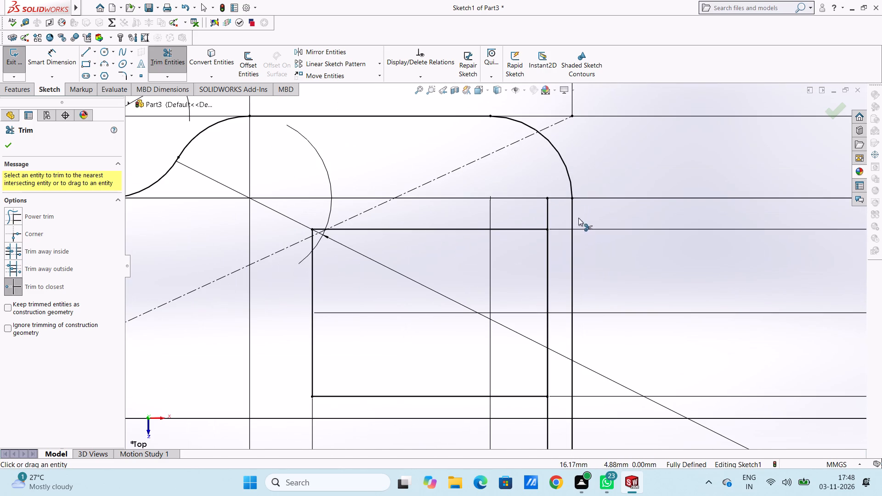
pyautogui.doubleClick(547, 209)
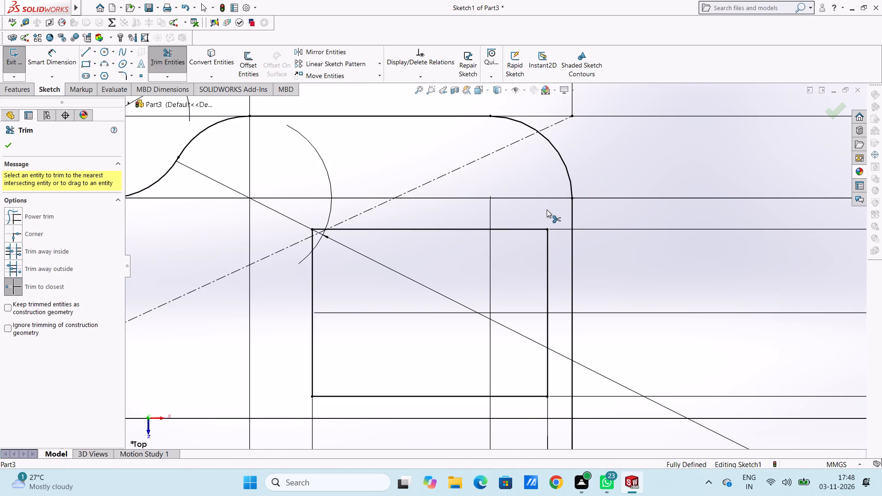
pyautogui.scroll(9, 547, 209)
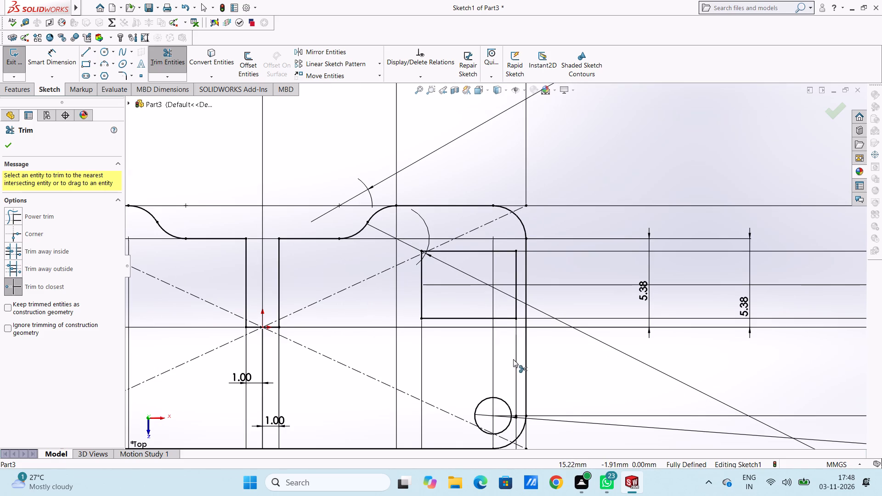
pyautogui.click(518, 362)
pyautogui.click(516, 361)
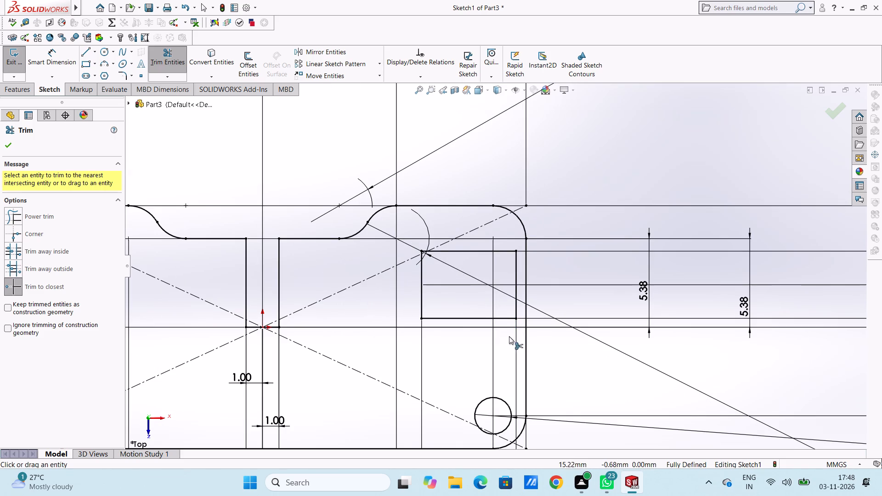
pyautogui.scroll(5, 463, 327)
pyautogui.scroll(-2, 281, 270)
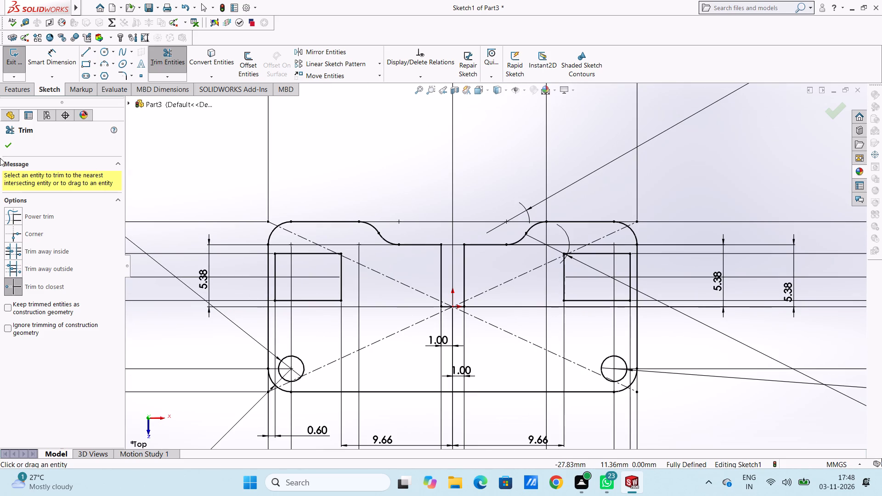
pyautogui.click(9, 150)
pyautogui.click(165, 160)
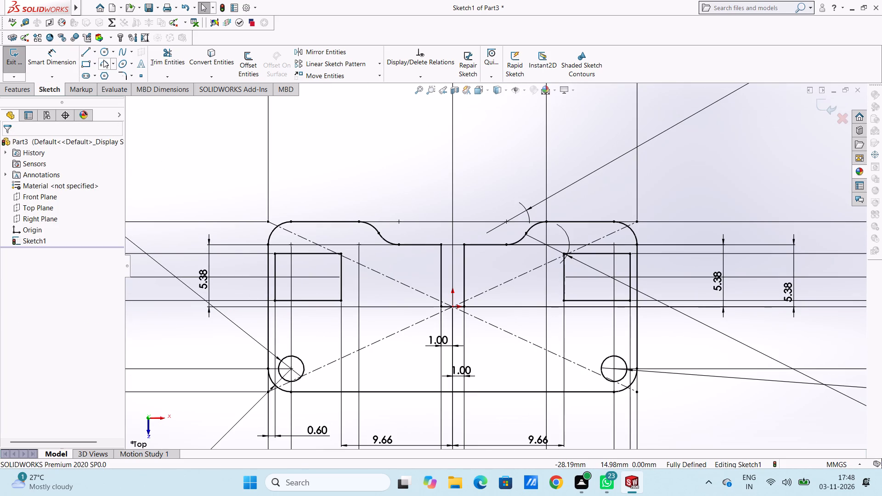
# Draw a 3-point semicircular arc of about 2.04 mm radius on the left inner rectangle's inner vertical edge, bulging toward the central slot.
pyautogui.click(103, 59)
pyautogui.scroll(-4, 339, 285)
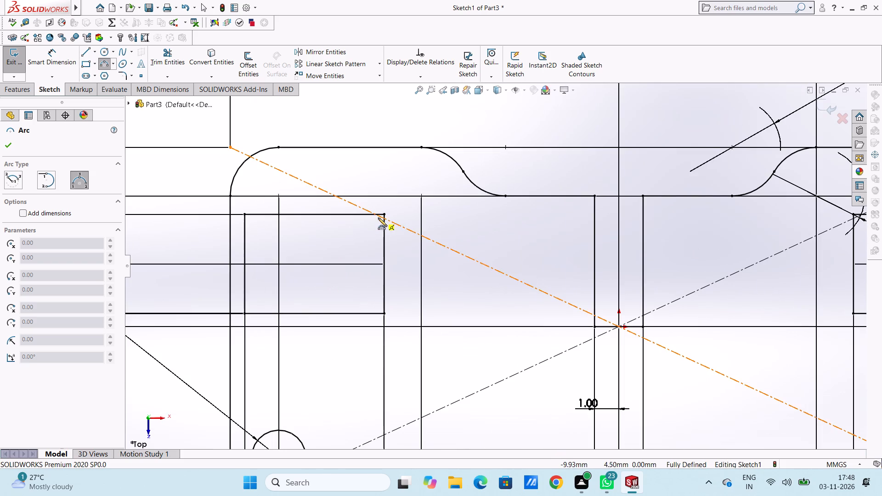
pyautogui.click(384, 214)
pyautogui.click(384, 314)
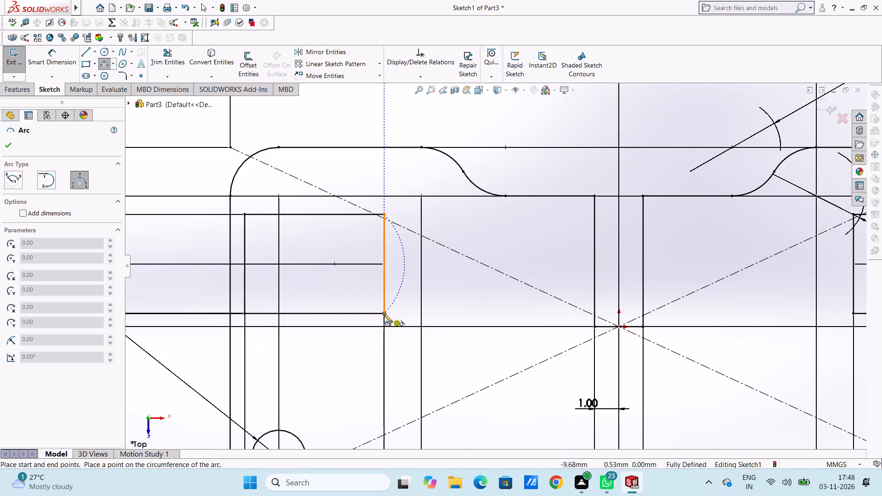
pyautogui.click(433, 262)
# Draw a matching 3-point arc of about 2.04 mm radius on the right inner rectangle's inner vertical edge, bulging toward the central slot.
pyautogui.scroll(4, 527, 227)
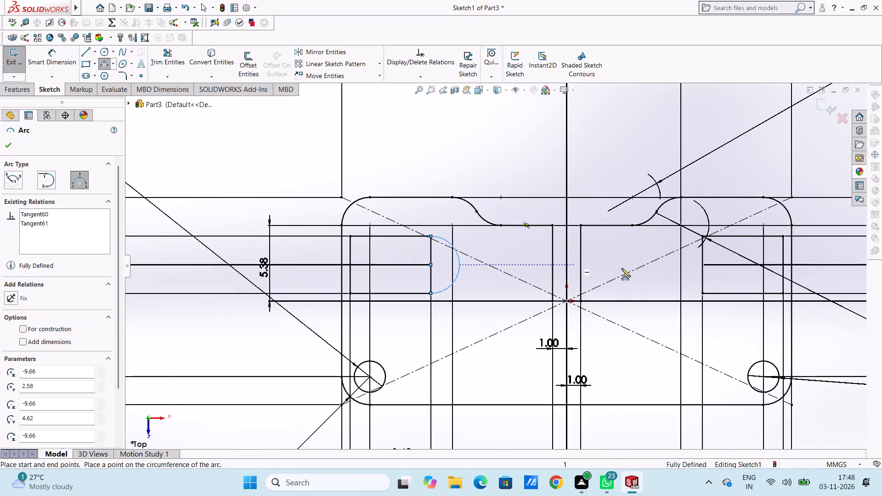
pyautogui.click(701, 234)
pyautogui.click(701, 293)
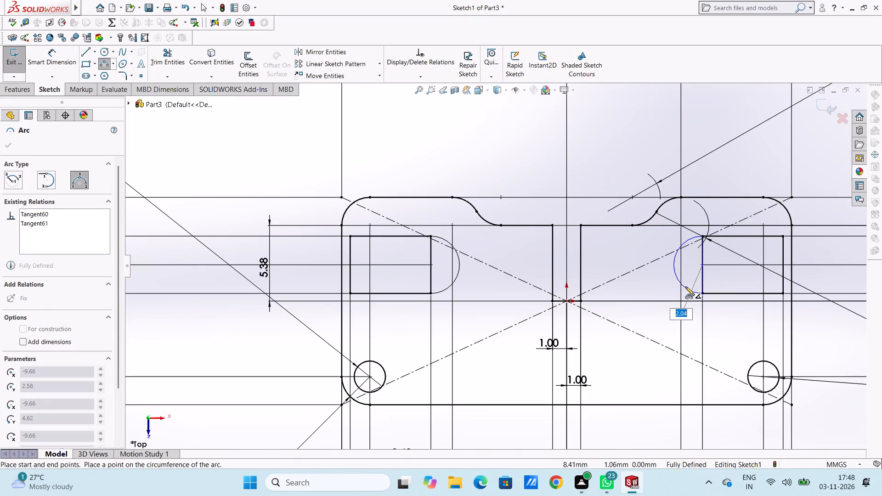
pyautogui.click(685, 287)
pyautogui.rightClick(591, 236)
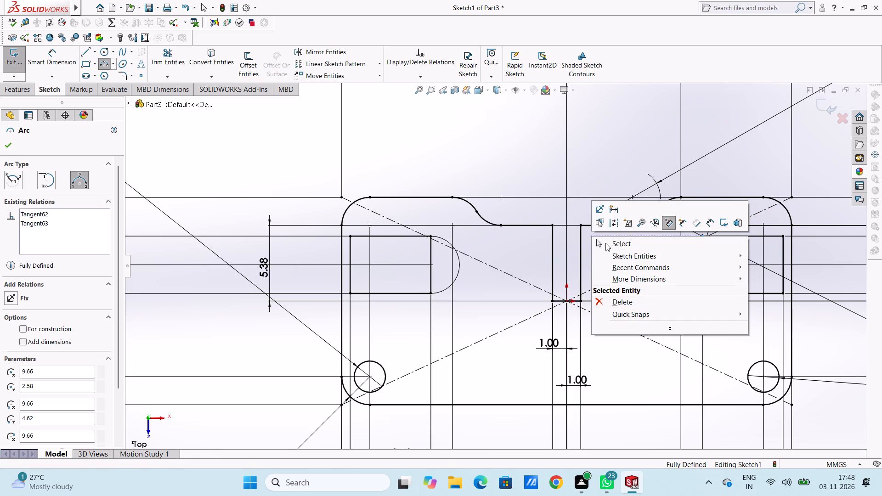
pyautogui.click(605, 242)
pyautogui.click(607, 251)
# Start a Boss-Extrude of the sketch with the plate region, both inner rectangles and their semicircular ends as contours, leaving out the two holes.
pyautogui.scroll(6, 607, 251)
pyautogui.scroll(-3, 592, 289)
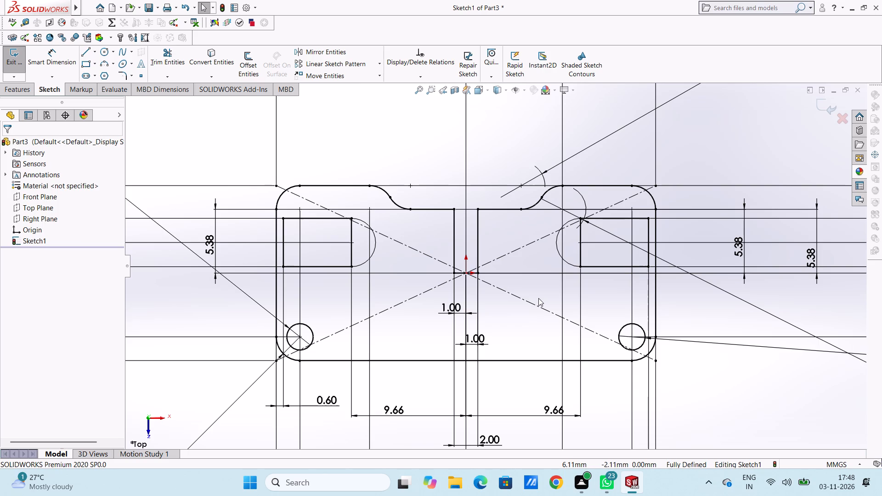
pyautogui.moveTo(386, 322); pyautogui.dragTo(392, 260, button='middle')
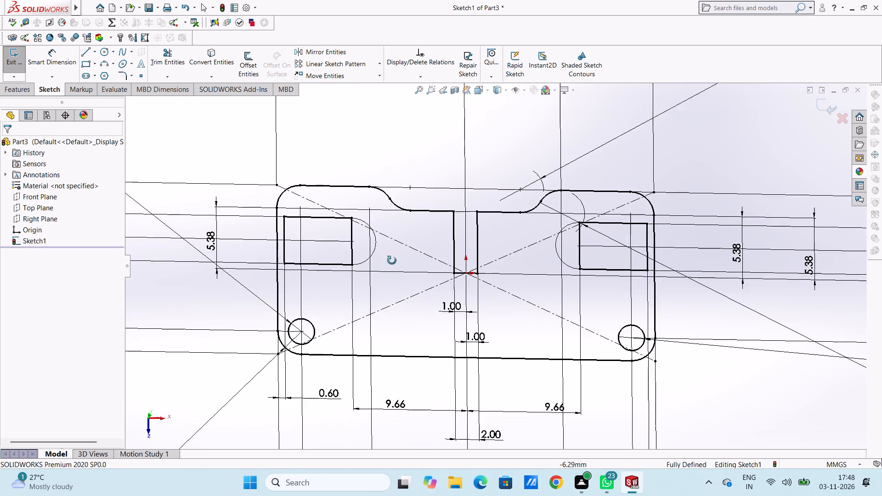
pyautogui.moveTo(392, 260); pyautogui.dragTo(372, 208, button='middle')
pyautogui.scroll(3, 431, 281)
pyautogui.scroll(-2, 491, 321)
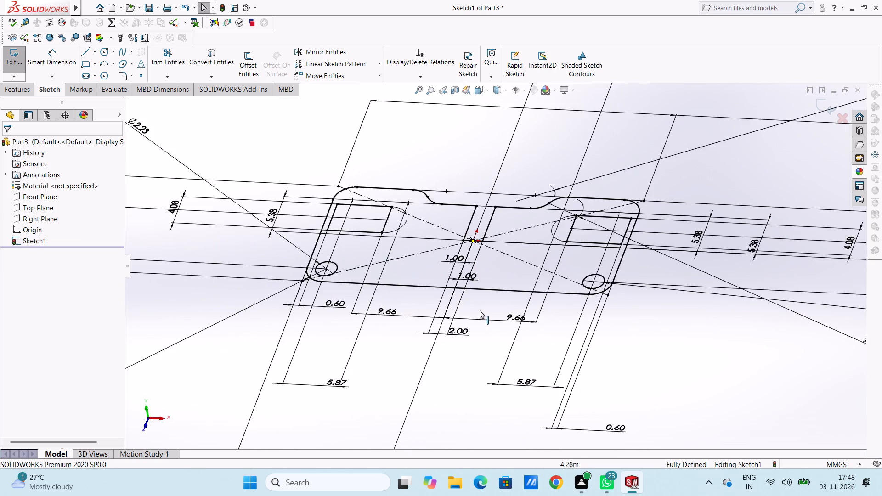
pyautogui.click(16, 90)
pyautogui.click(23, 56)
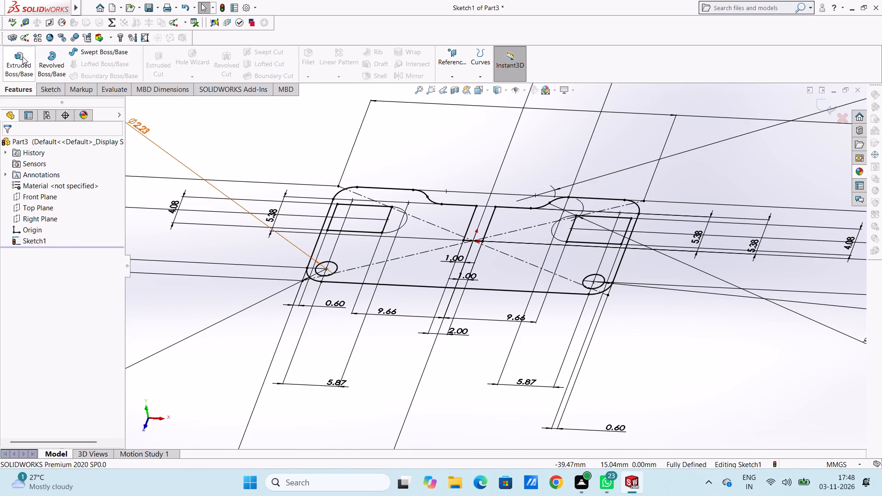
pyautogui.click(398, 196)
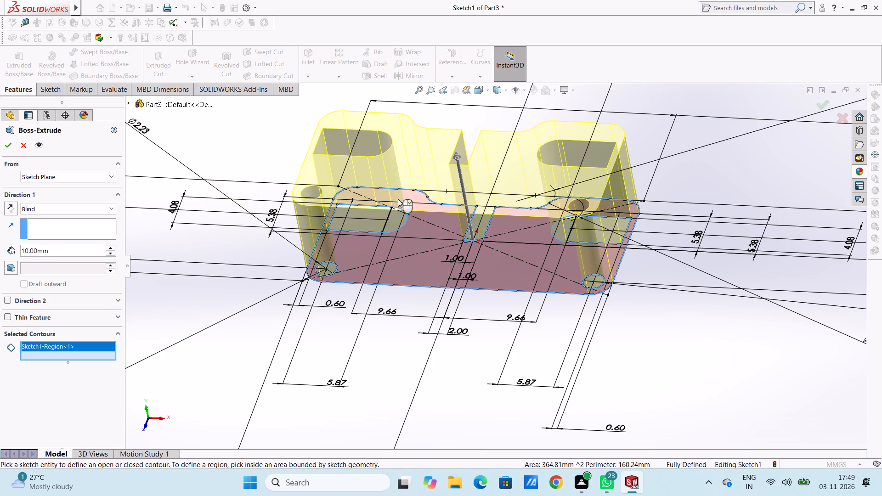
pyautogui.scroll(2, 253, 217)
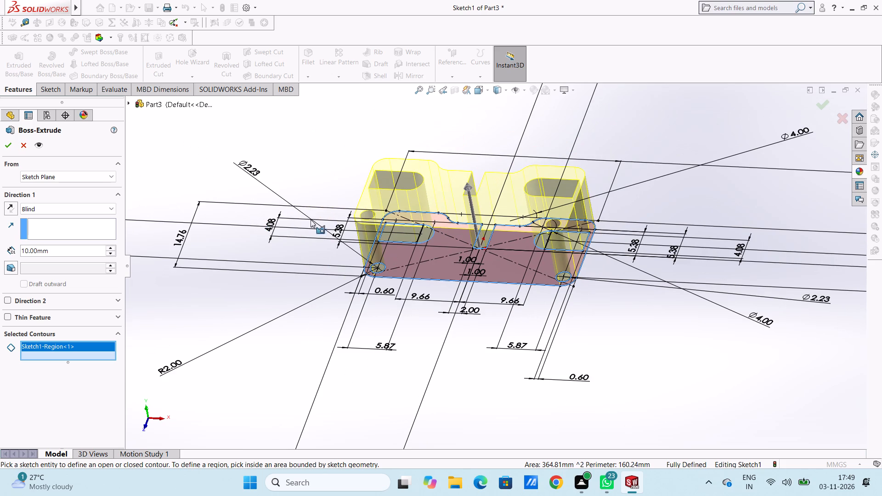
pyautogui.click(441, 268)
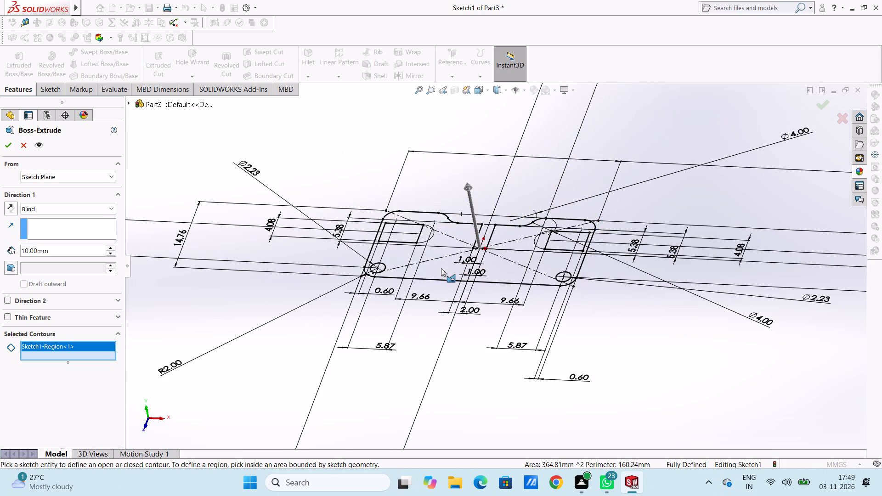
pyautogui.scroll(-4, 432, 231)
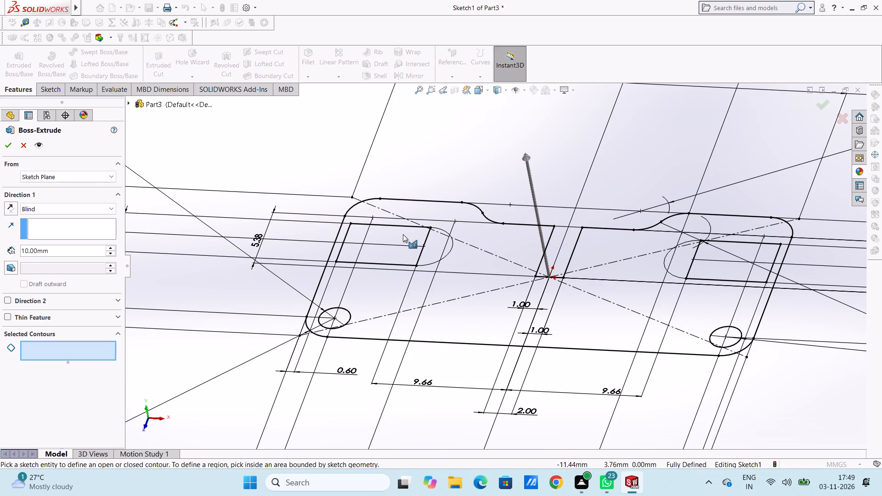
pyautogui.click(403, 234)
pyautogui.click(432, 241)
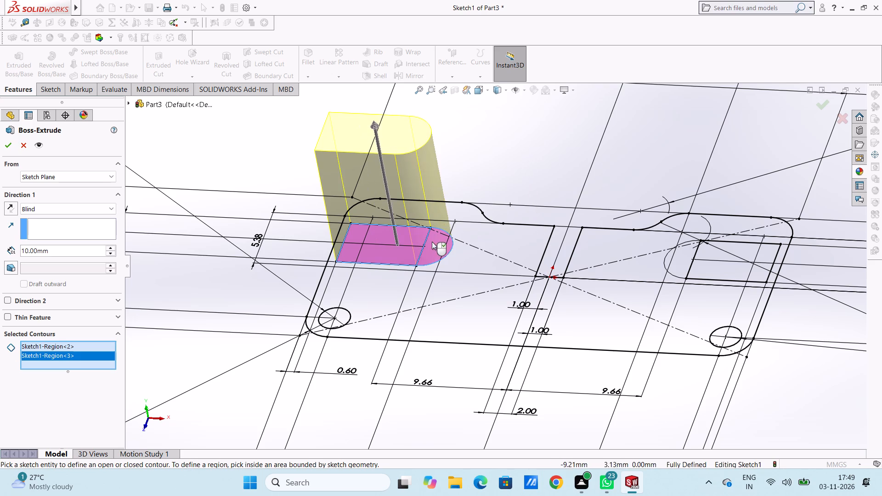
pyautogui.click(677, 261)
pyautogui.click(707, 262)
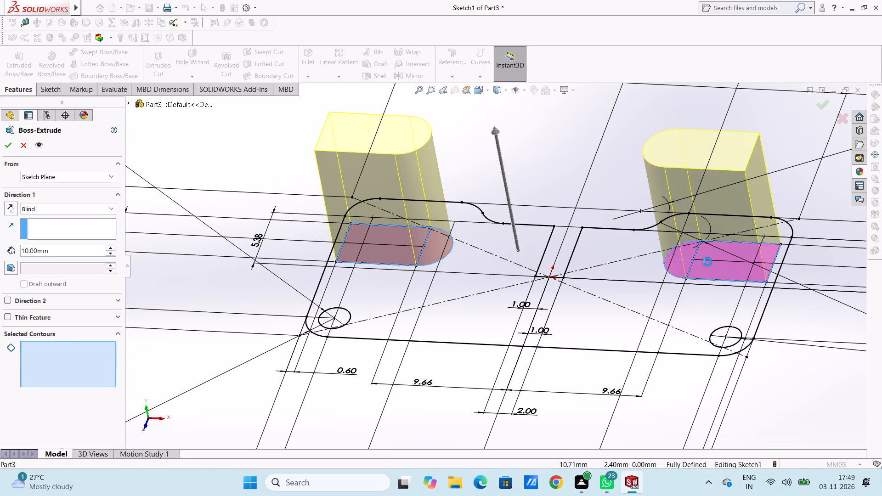
pyautogui.click(632, 273)
pyautogui.scroll(4, 487, 304)
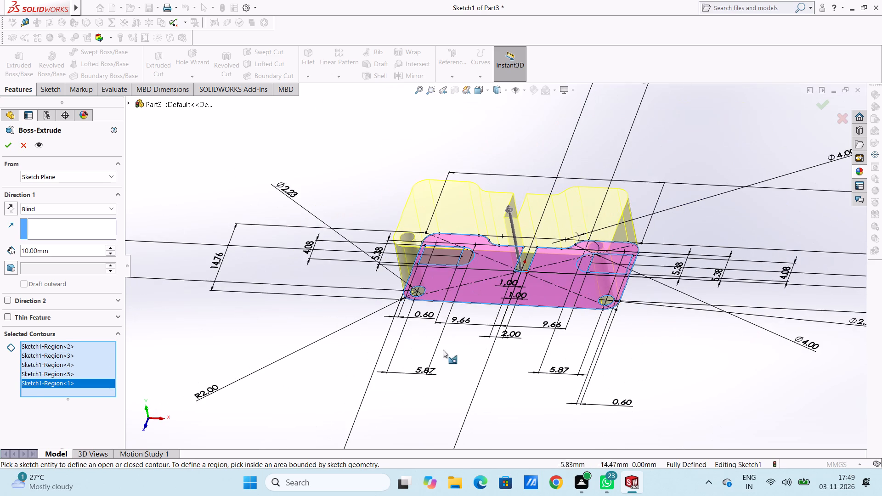
# Set the blind extrusion depth to 4 mm and complete the Boss-Extrude.
pyautogui.moveTo(439, 355); pyautogui.dragTo(416, 317, button='middle')
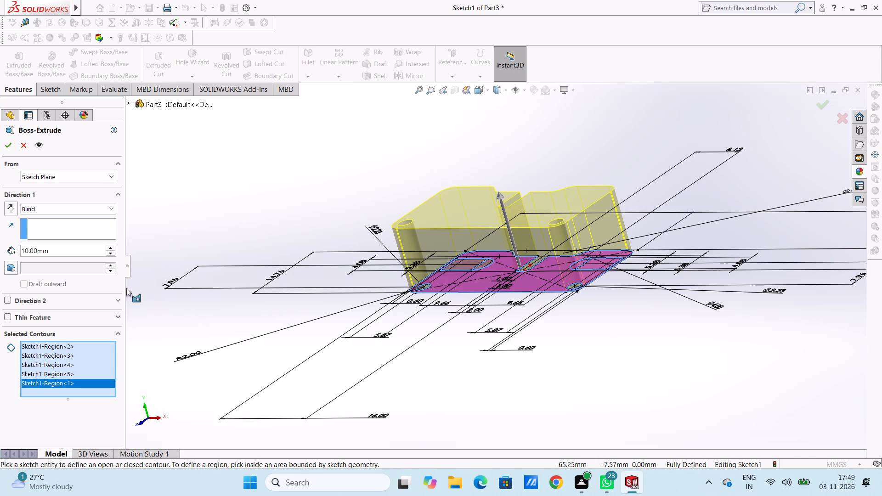
pyautogui.doubleClick(79, 251)
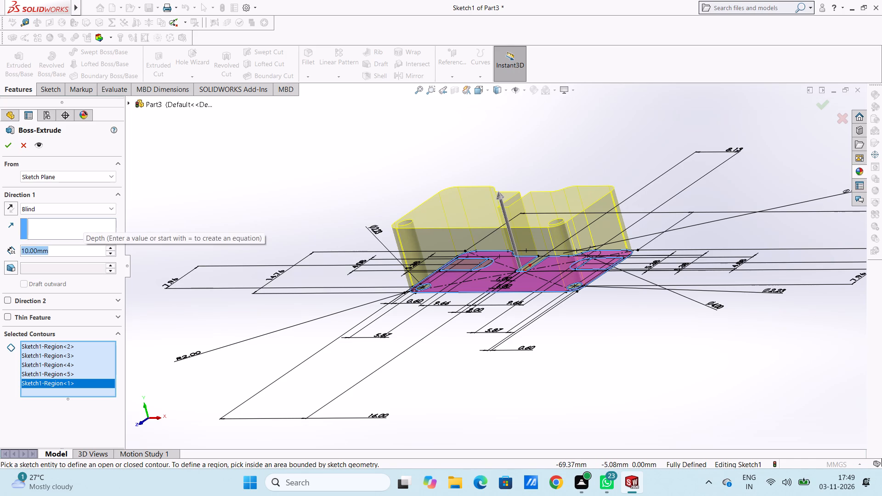
pyautogui.press('4')
pyautogui.press('Return')
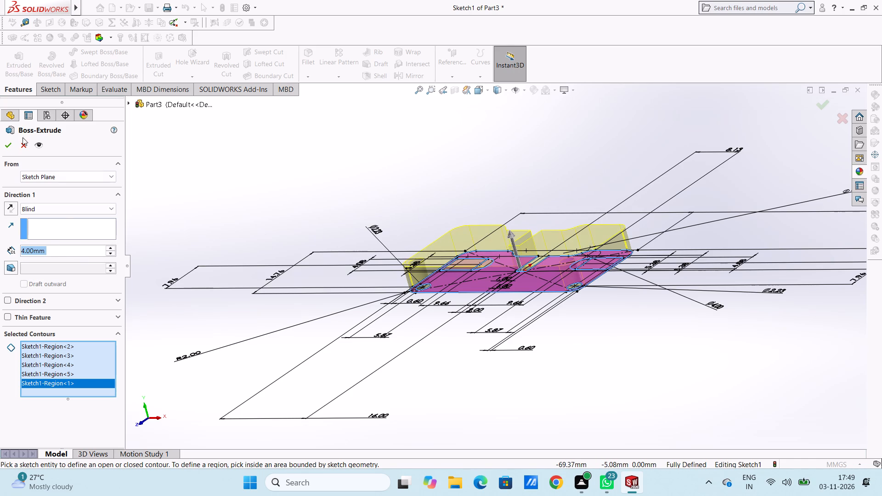
pyautogui.click(8, 147)
# Examine the extruded plate's shape, holes and slot from several angles.
pyautogui.click(238, 202)
pyautogui.moveTo(252, 233); pyautogui.dragTo(258, 252, button='middle')
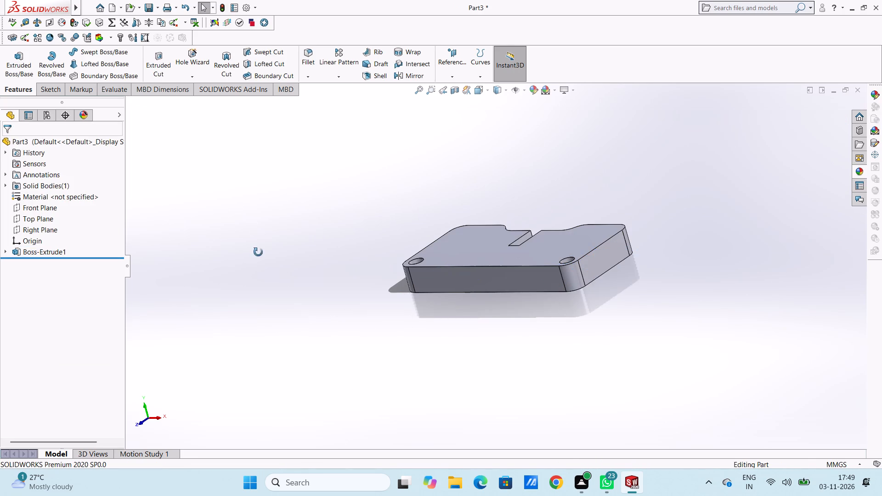
pyautogui.moveTo(258, 252); pyautogui.dragTo(293, 228, button='middle')
pyautogui.scroll(1, 293, 228)
pyautogui.scroll(-1, 320, 317)
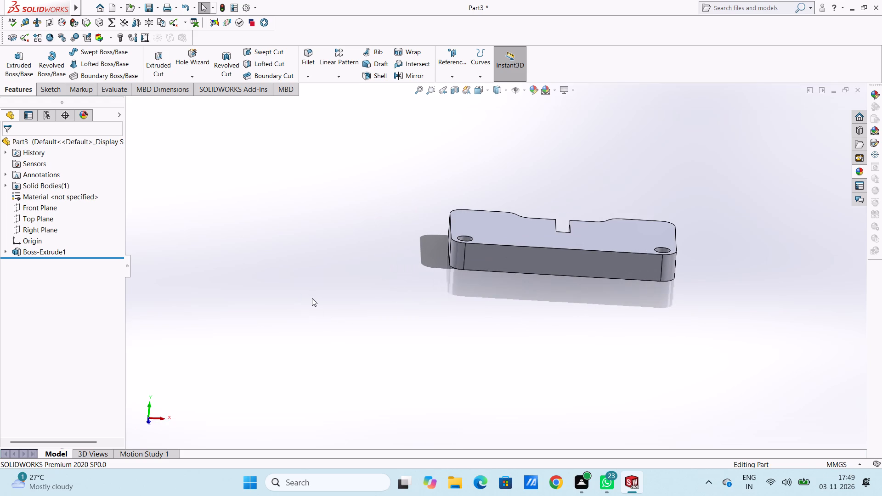
pyautogui.moveTo(577, 361); pyautogui.dragTo(550, 389, button='middle')
pyautogui.scroll(-4, 582, 254)
pyautogui.scroll(5, 599, 330)
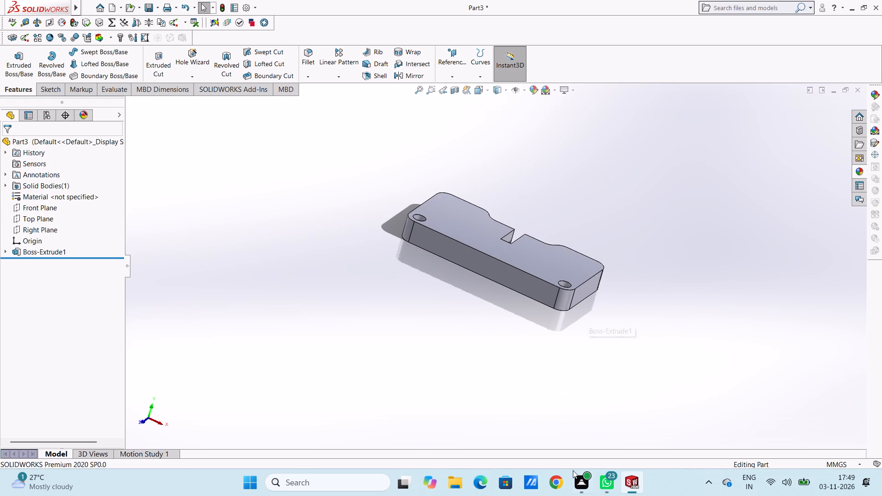
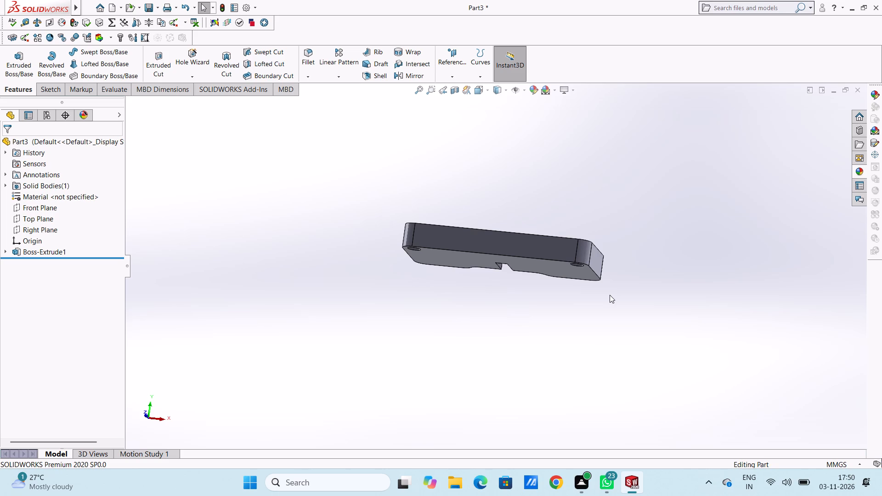
# Start a Cut-Extrude of the plate's sketch with both inner rectangles and their semicircular ends as contours.
pyautogui.moveTo(600, 186); pyautogui.dragTo(598, 217, button='middle')
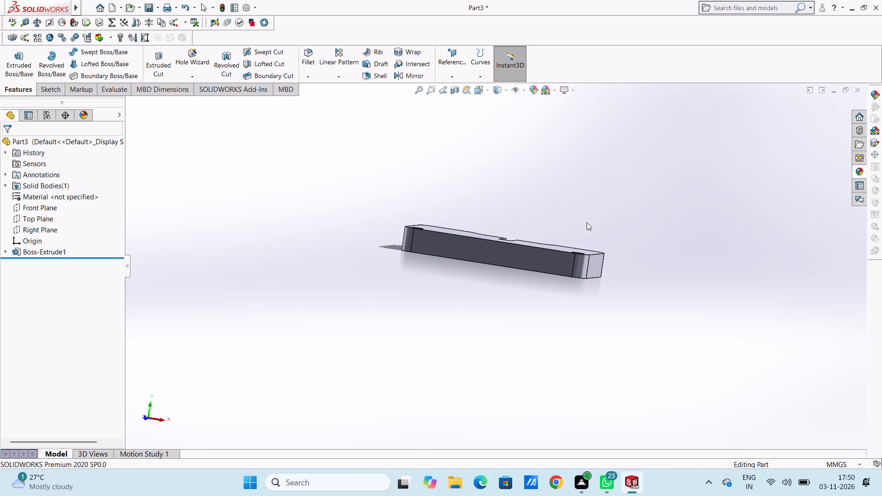
pyautogui.moveTo(583, 224); pyautogui.dragTo(573, 230, button='middle')
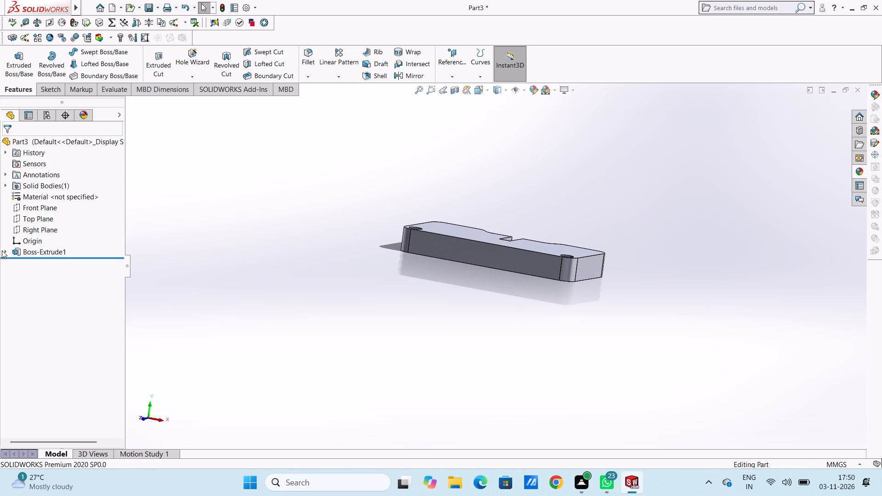
pyautogui.click(4, 252)
pyautogui.click(30, 263)
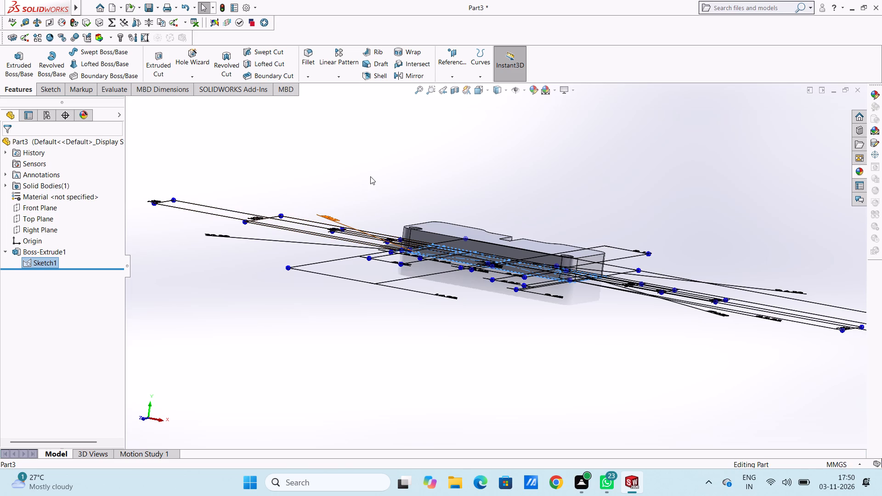
pyautogui.moveTo(372, 176); pyautogui.dragTo(411, 346, button='middle')
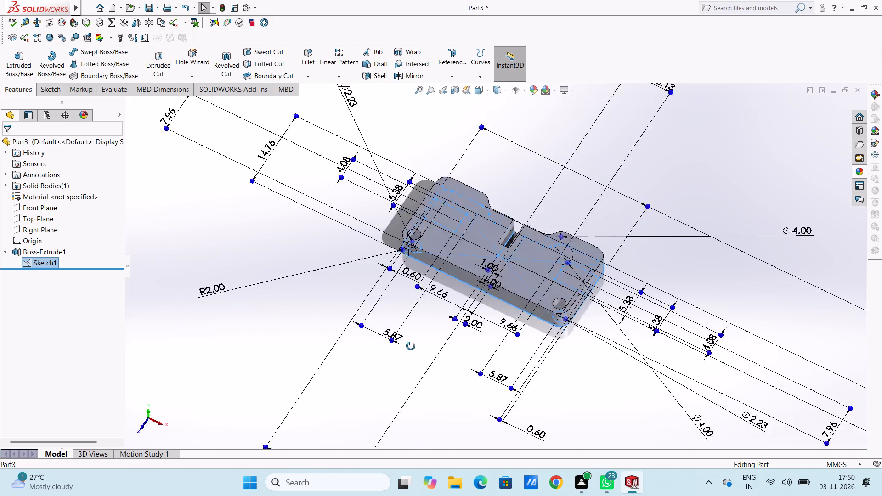
pyautogui.moveTo(411, 346); pyautogui.dragTo(468, 329, button='middle')
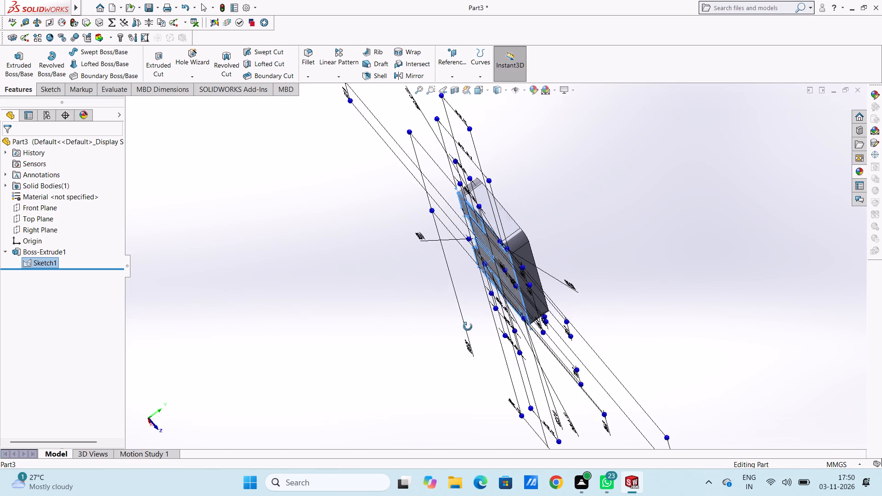
pyautogui.moveTo(548, 182); pyautogui.dragTo(449, 243, button='middle')
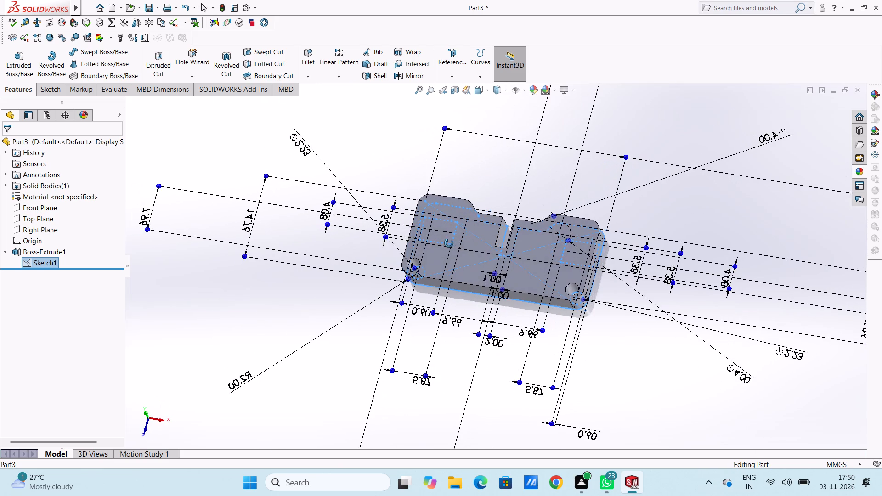
pyautogui.moveTo(449, 243); pyautogui.dragTo(435, 251, button='middle')
pyautogui.scroll(-4, 470, 224)
pyautogui.moveTo(487, 262); pyautogui.dragTo(498, 264, button='middle')
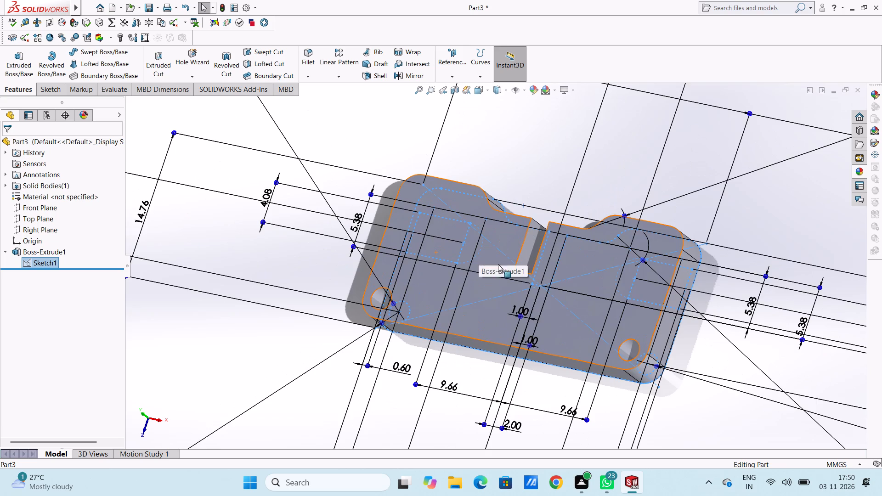
pyautogui.moveTo(498, 264); pyautogui.dragTo(509, 267, button='middle')
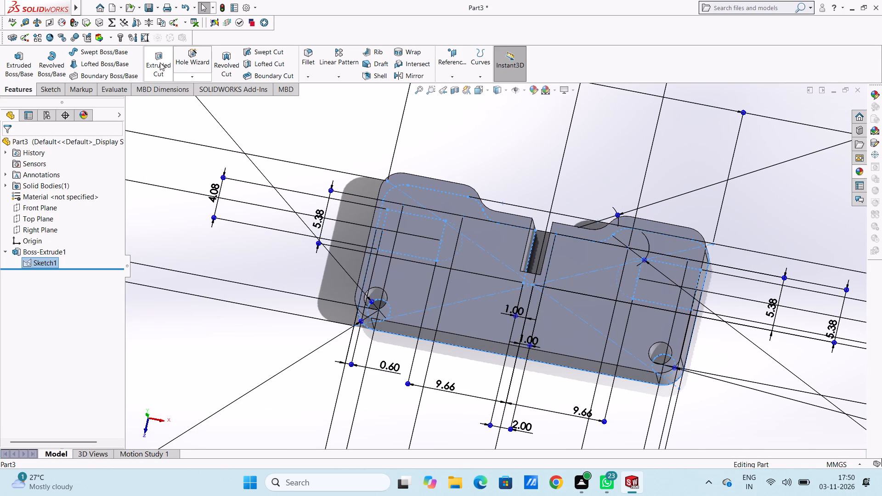
pyautogui.click(160, 62)
pyautogui.scroll(-5, 482, 259)
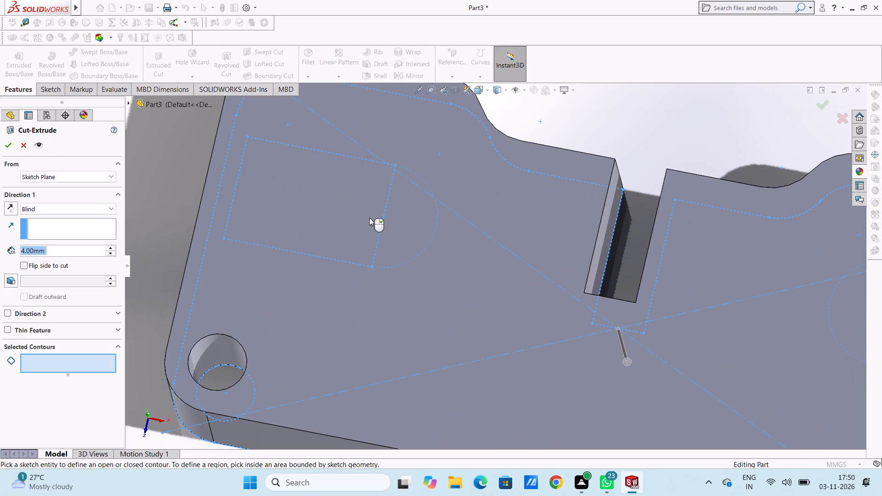
pyautogui.click(362, 214)
pyautogui.click(409, 225)
pyautogui.scroll(5, 409, 225)
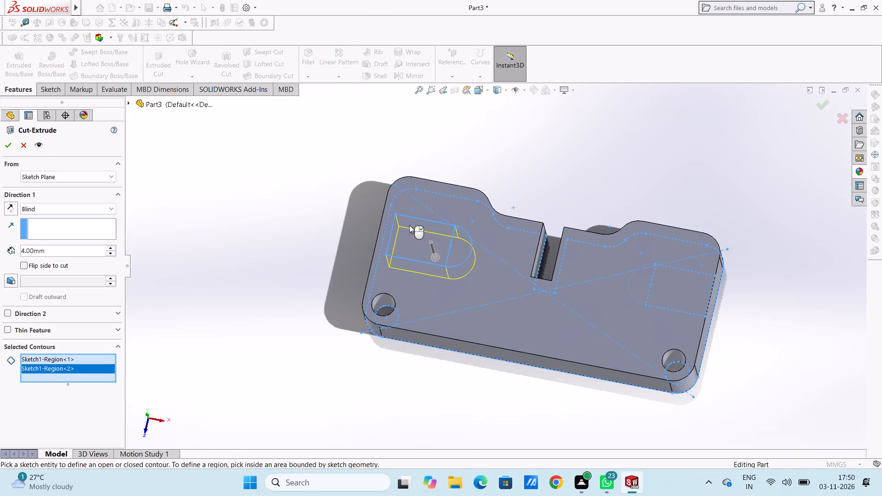
pyautogui.scroll(-5, 591, 285)
pyautogui.click(679, 280)
pyautogui.click(746, 281)
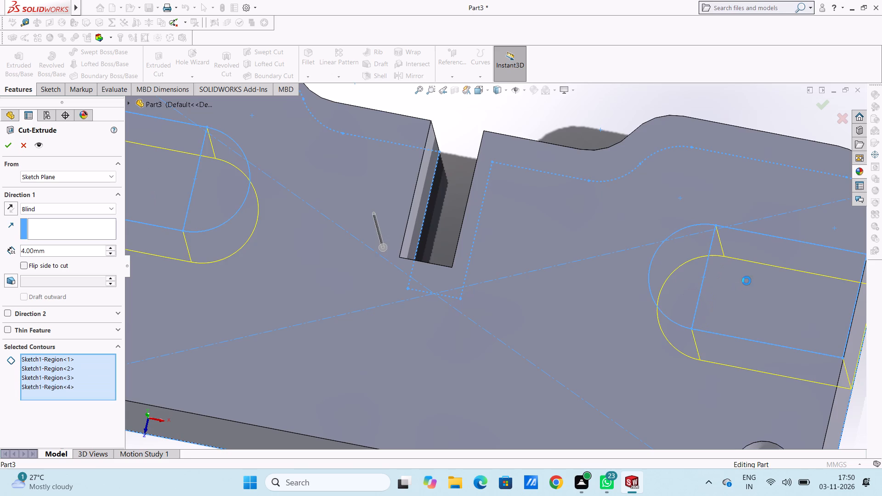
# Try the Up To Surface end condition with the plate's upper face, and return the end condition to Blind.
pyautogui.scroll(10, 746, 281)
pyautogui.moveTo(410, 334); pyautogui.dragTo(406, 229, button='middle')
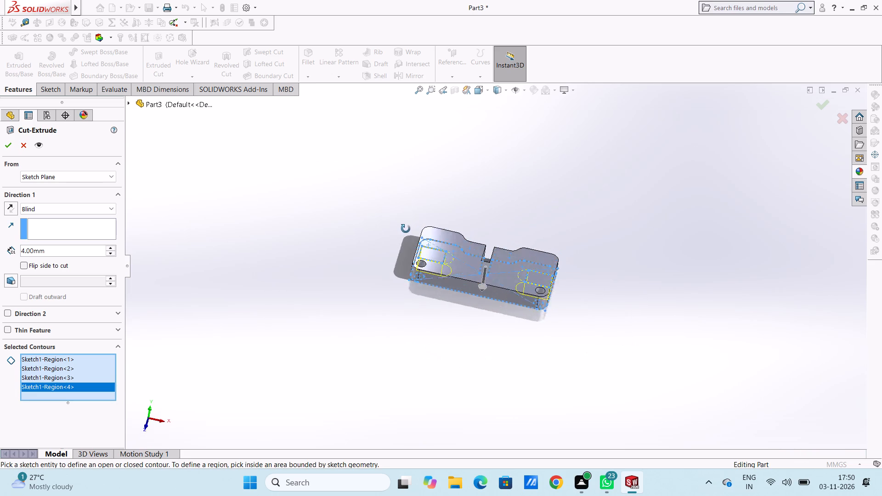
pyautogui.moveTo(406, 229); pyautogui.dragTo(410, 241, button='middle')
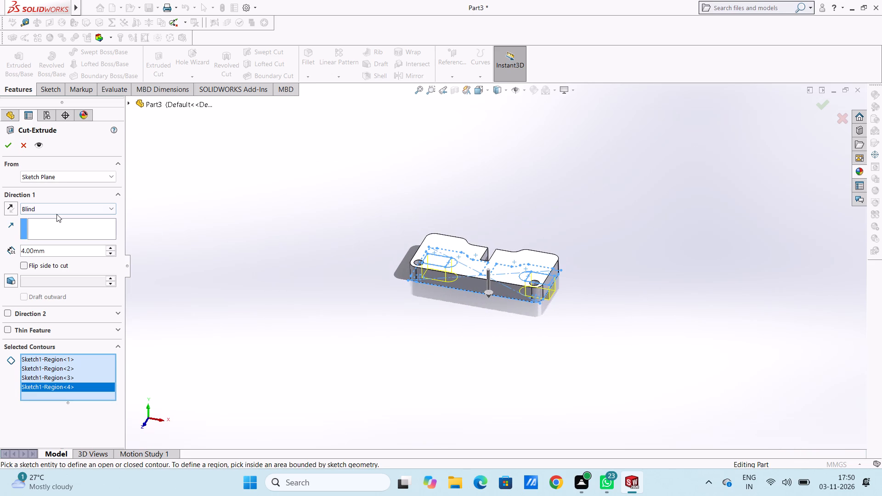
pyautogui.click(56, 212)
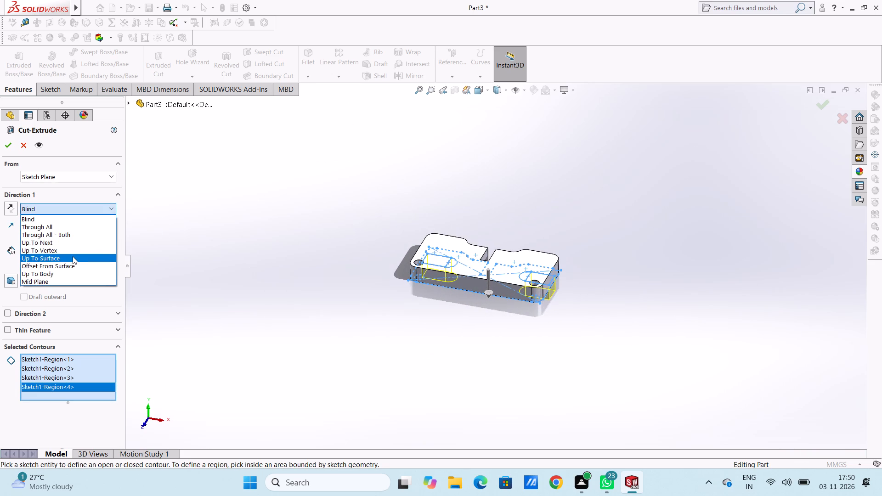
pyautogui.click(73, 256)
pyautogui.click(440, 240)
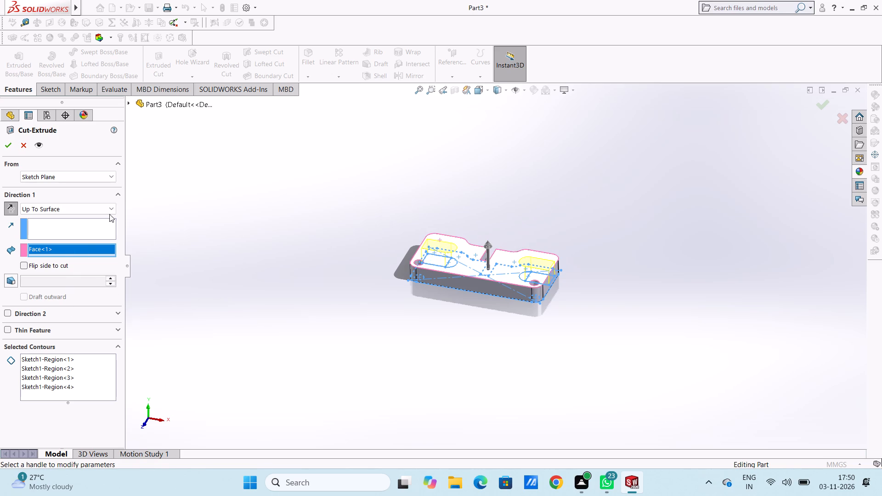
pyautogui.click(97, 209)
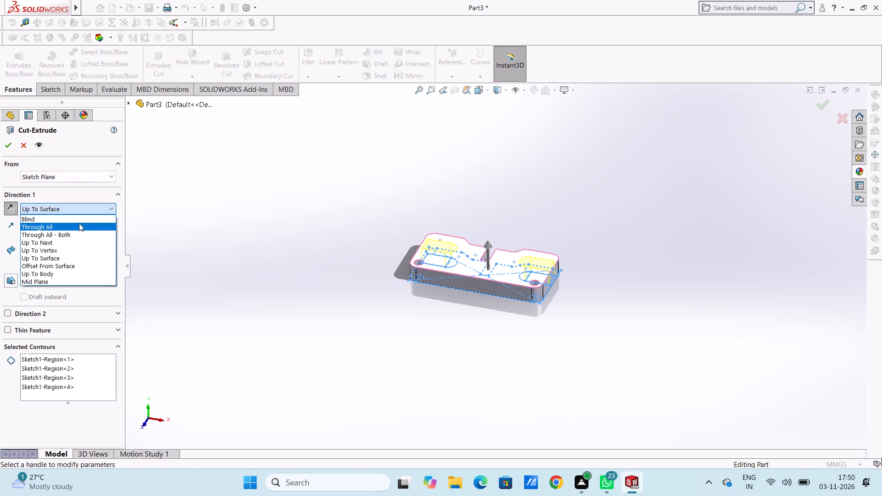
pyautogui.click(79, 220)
# Cut the selected contours 2 mm blind, starting from the plate's upper face and directed into the plate.
pyautogui.click(78, 179)
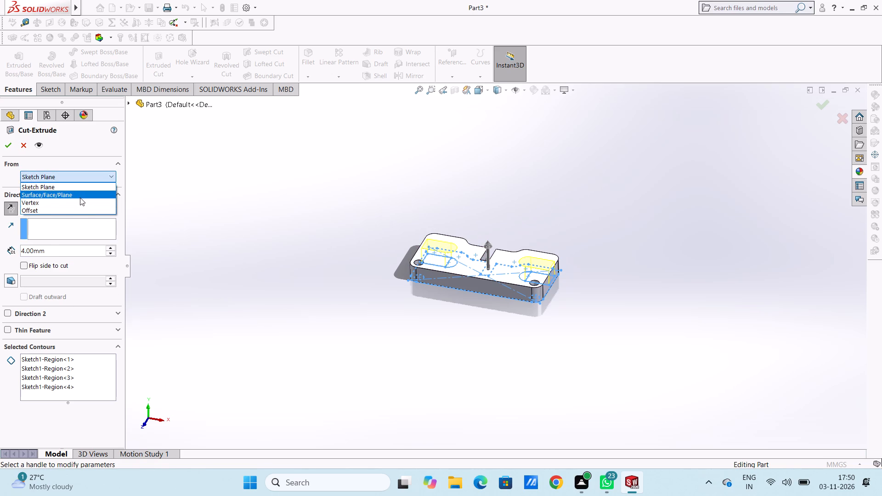
pyautogui.click(80, 196)
pyautogui.click(441, 242)
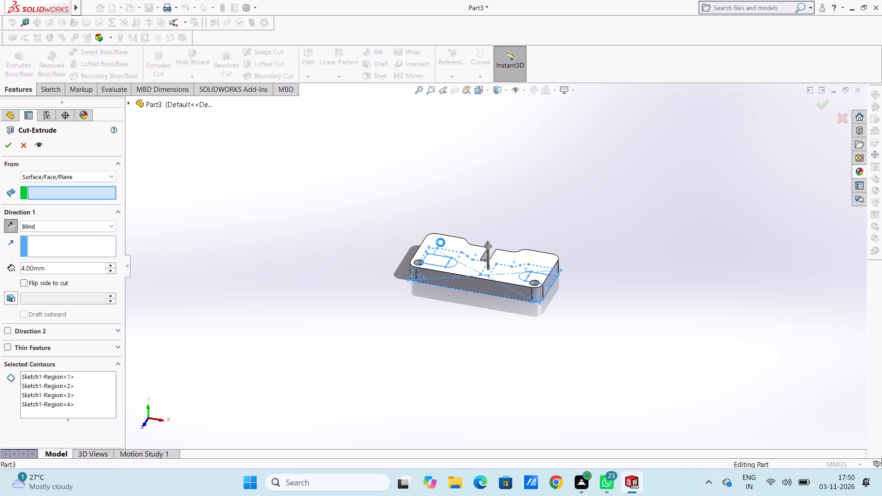
pyautogui.moveTo(333, 333); pyautogui.dragTo(310, 274, button='middle')
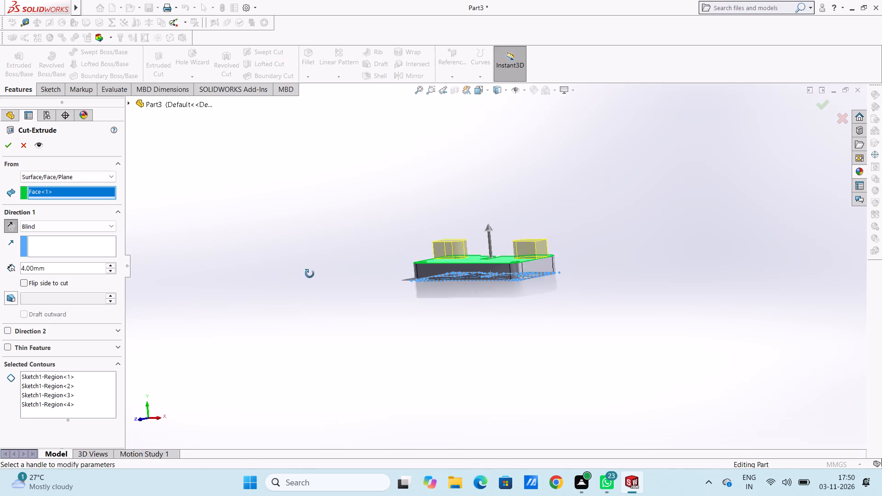
pyautogui.moveTo(310, 274); pyautogui.dragTo(301, 316, button='middle')
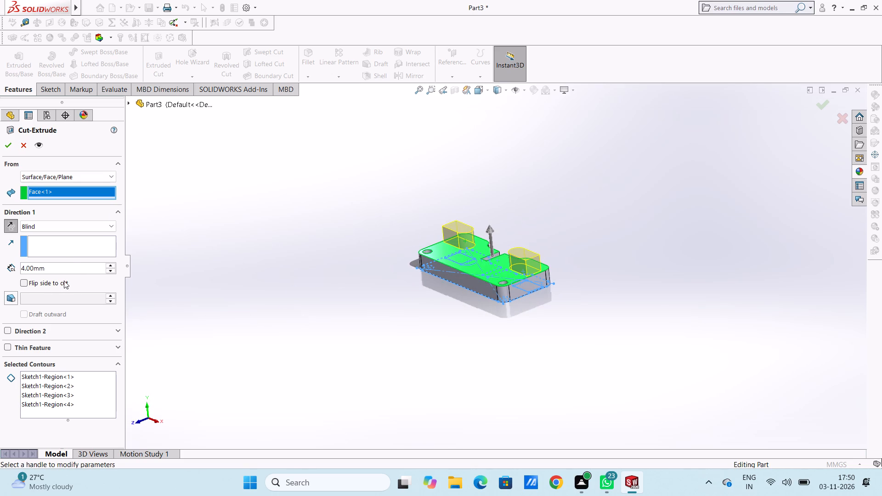
pyautogui.doubleClick(74, 269)
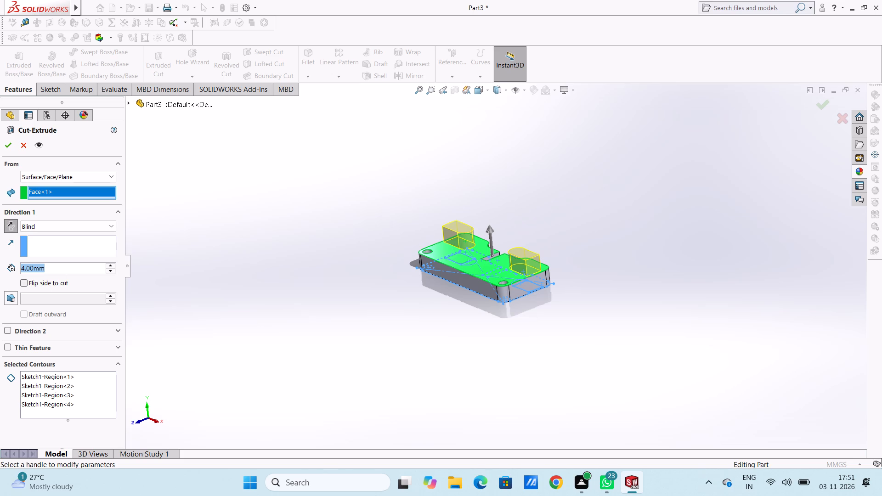
pyautogui.press('2')
pyautogui.press('Return')
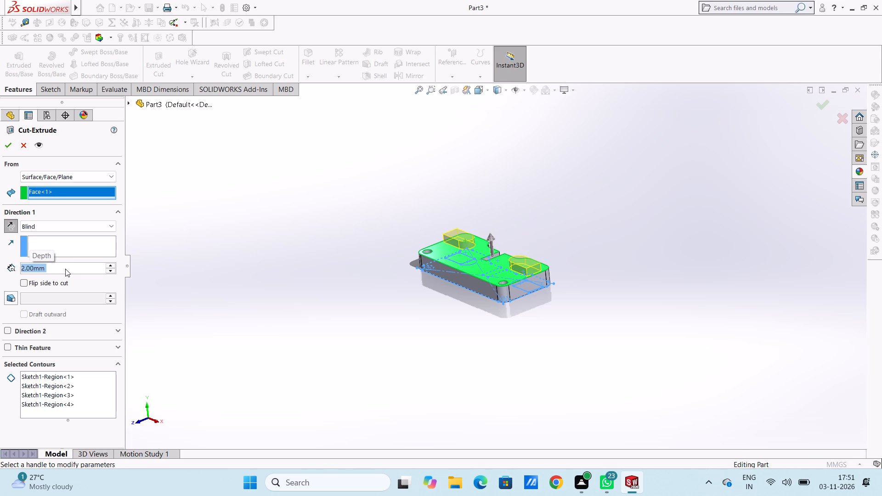
pyautogui.click(7, 227)
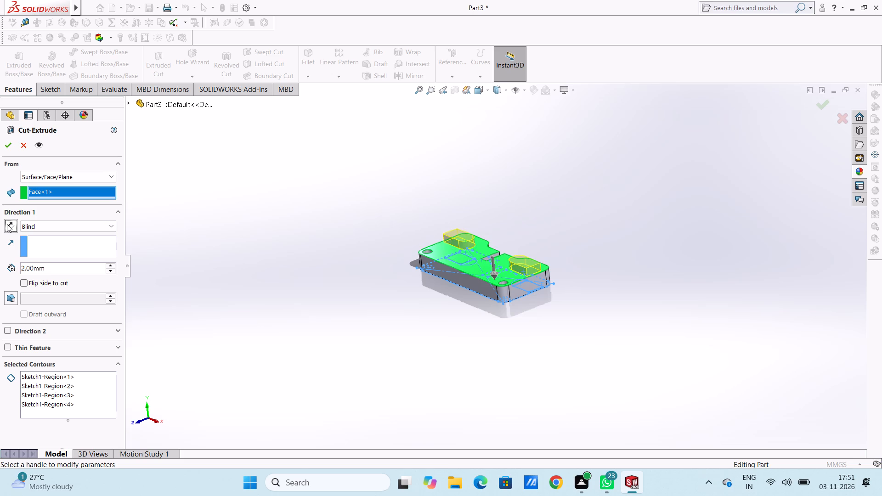
pyautogui.click(7, 146)
pyautogui.click(250, 254)
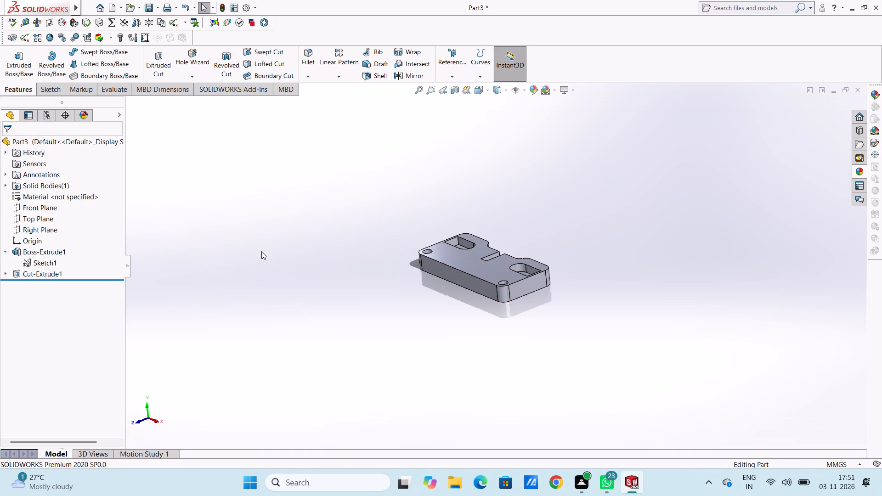
# Examine the two round-ended pockets and the plate's underside from several angles.
pyautogui.moveTo(303, 227); pyautogui.dragTo(411, 289, button='middle')
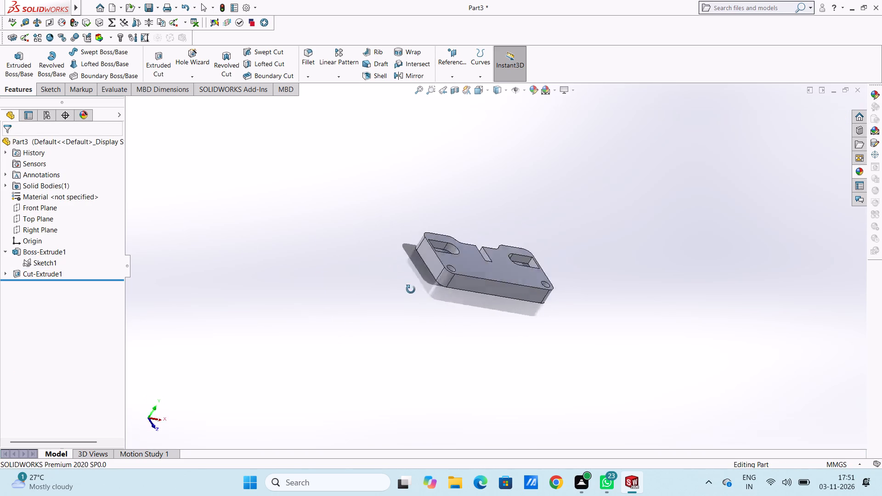
pyautogui.moveTo(411, 289); pyautogui.dragTo(370, 400, button='middle')
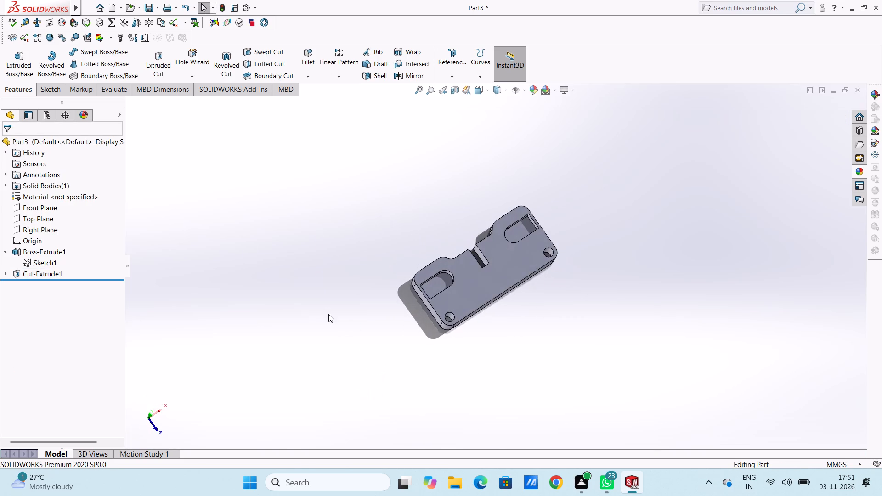
pyautogui.moveTo(328, 314); pyautogui.dragTo(335, 227, button='middle')
pyautogui.moveTo(440, 381); pyautogui.dragTo(413, 270, button='middle')
pyautogui.moveTo(432, 362); pyautogui.dragTo(437, 260, button='middle')
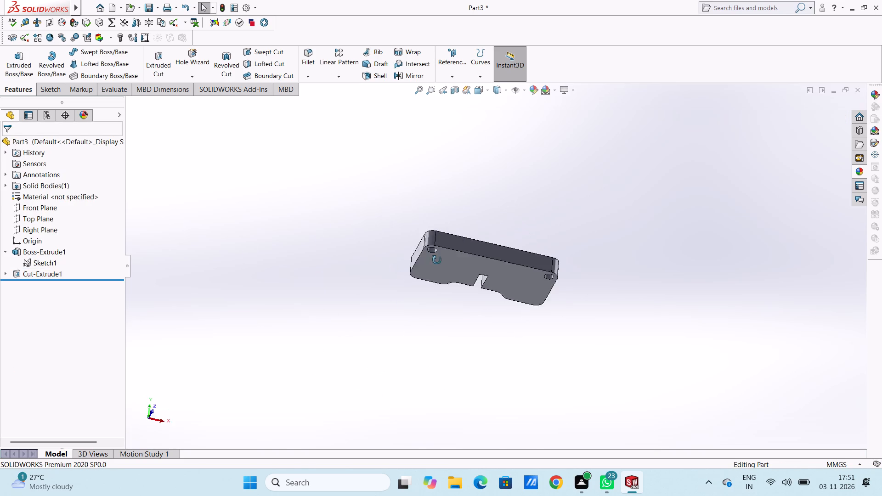
pyautogui.moveTo(437, 260); pyautogui.dragTo(409, 369, button='middle')
pyautogui.scroll(1, 367, 243)
pyautogui.moveTo(376, 258); pyautogui.dragTo(382, 360, button='middle')
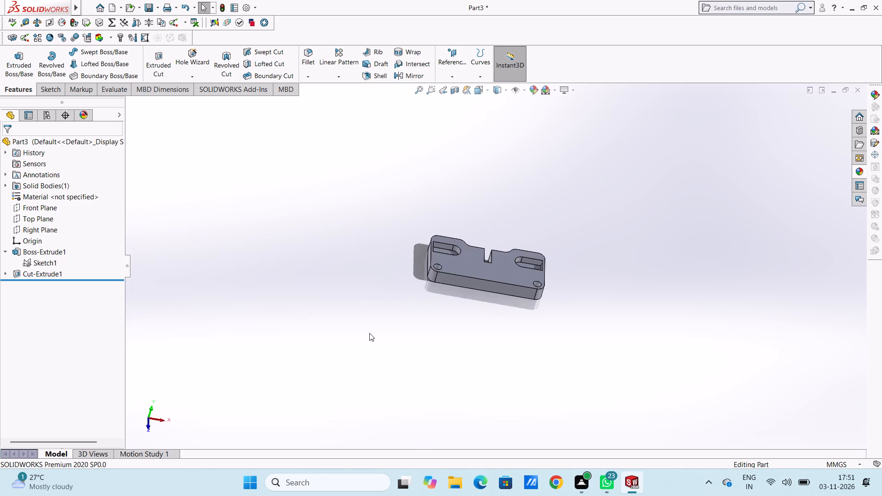
pyautogui.moveTo(364, 279); pyautogui.dragTo(366, 306, button='middle')
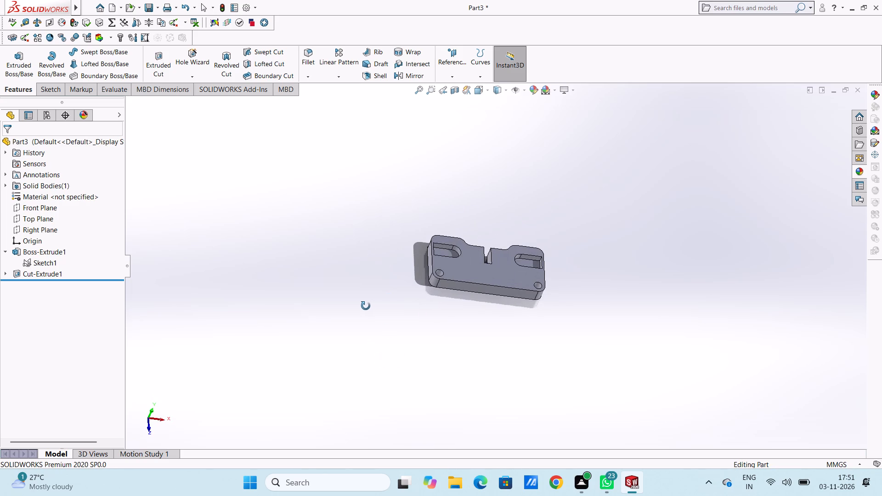
pyautogui.moveTo(366, 306); pyautogui.dragTo(389, 325, button='middle')
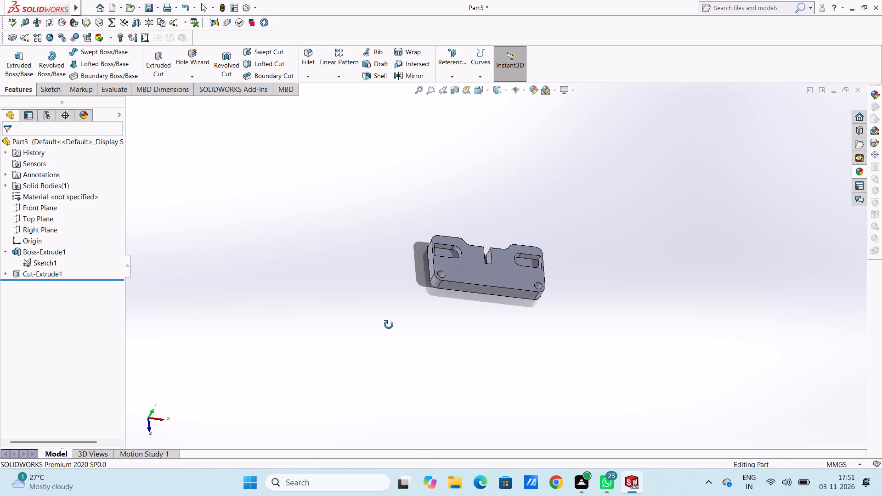
pyautogui.moveTo(389, 325); pyautogui.dragTo(396, 344, button='middle')
pyautogui.moveTo(362, 310); pyautogui.dragTo(298, 336, button='middle')
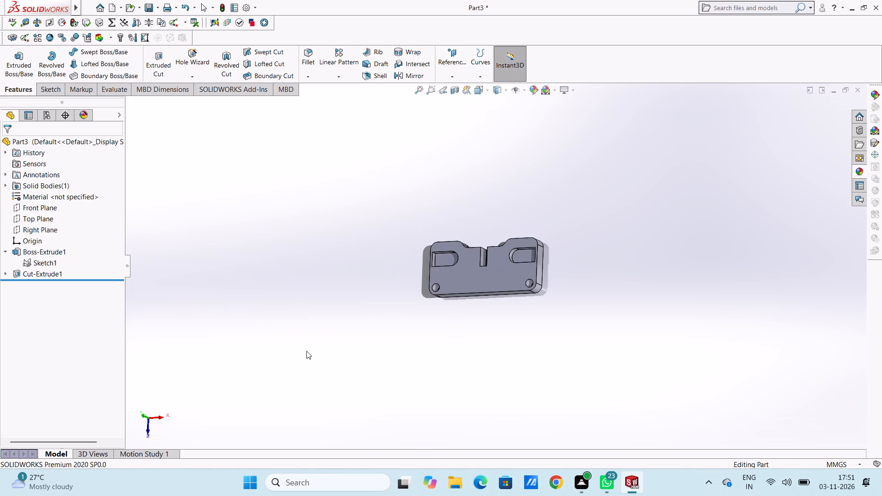
# Start a new sketch on the plate's upper face in the Top view.
pyautogui.hotkey('ctrl', '5')
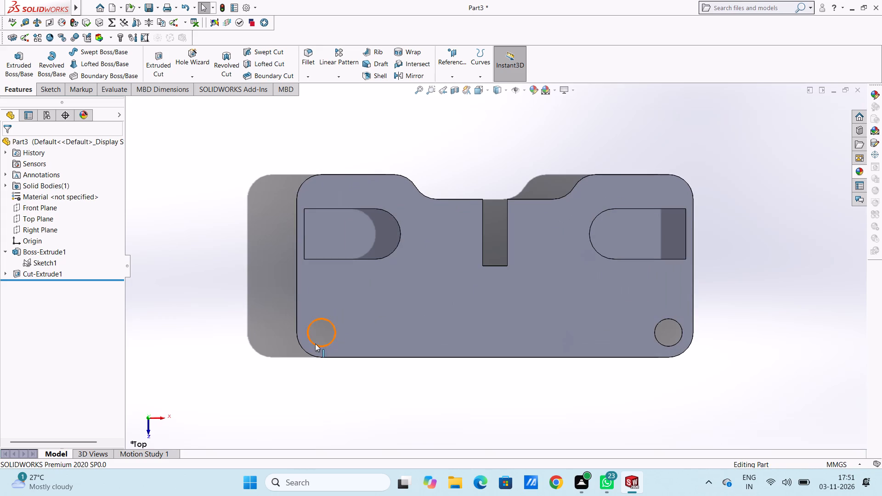
pyautogui.scroll(2, 489, 296)
pyautogui.click(489, 302)
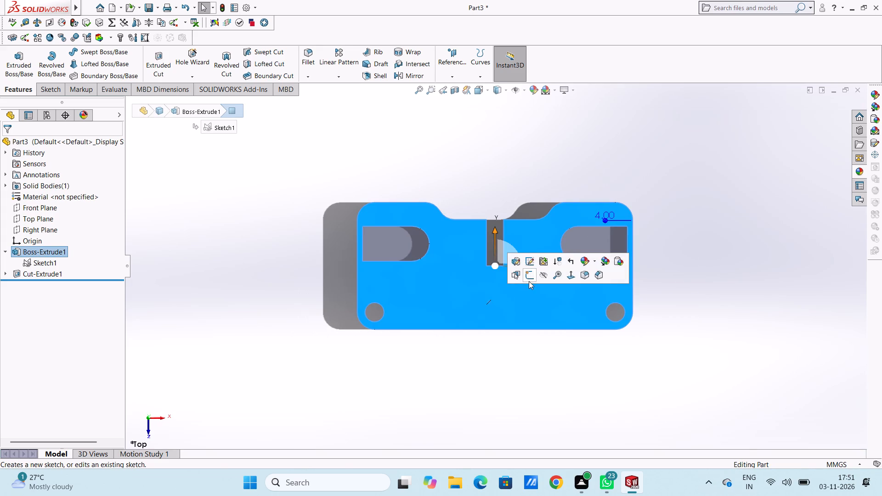
pyautogui.click(528, 279)
pyautogui.click(483, 180)
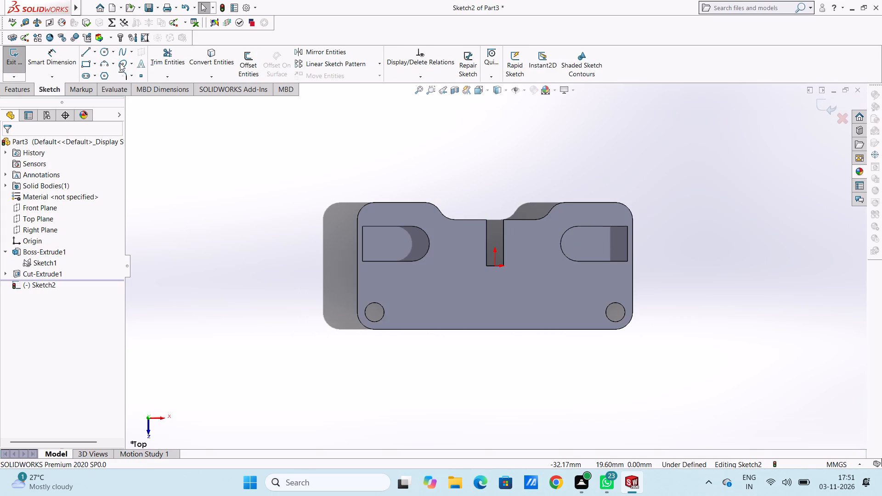
# Sketch a circle about 13.17 mm in diameter centred on the origin.
pyautogui.click(104, 51)
pyautogui.click(495, 266)
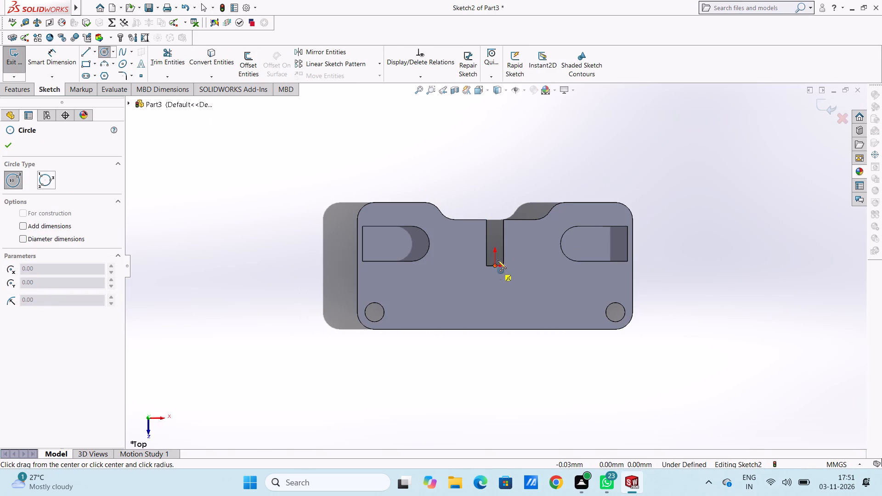
pyautogui.click(499, 209)
pyautogui.click(11, 146)
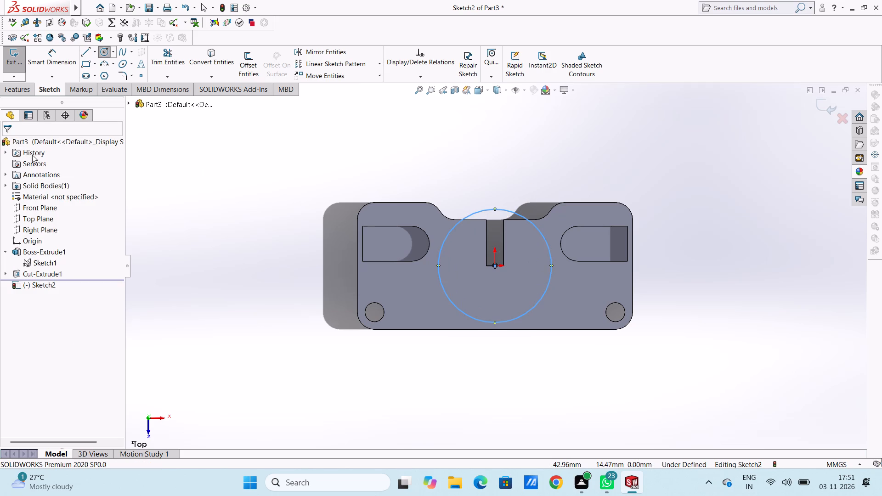
pyautogui.click(286, 205)
# Dimension the origin-centred circle's diameter and set it to 14.76 mm.
pyautogui.click(55, 58)
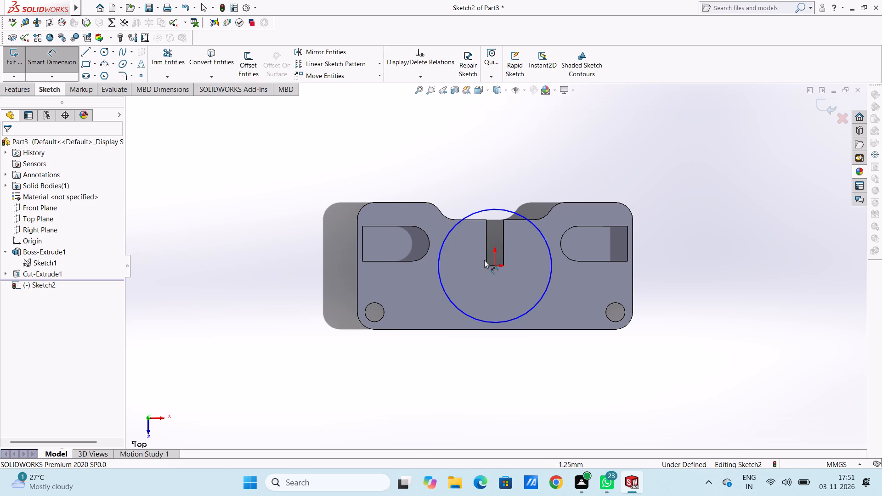
pyautogui.click(477, 214)
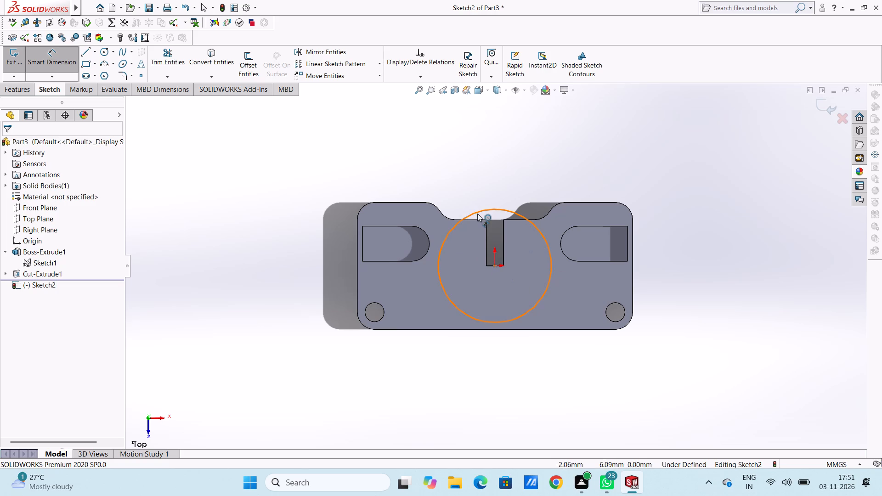
pyautogui.click(388, 136)
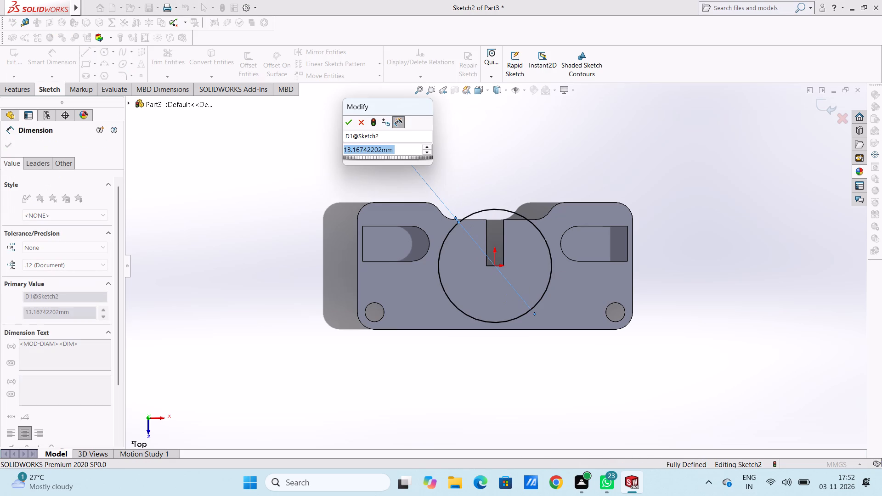
pyautogui.write('14.73')
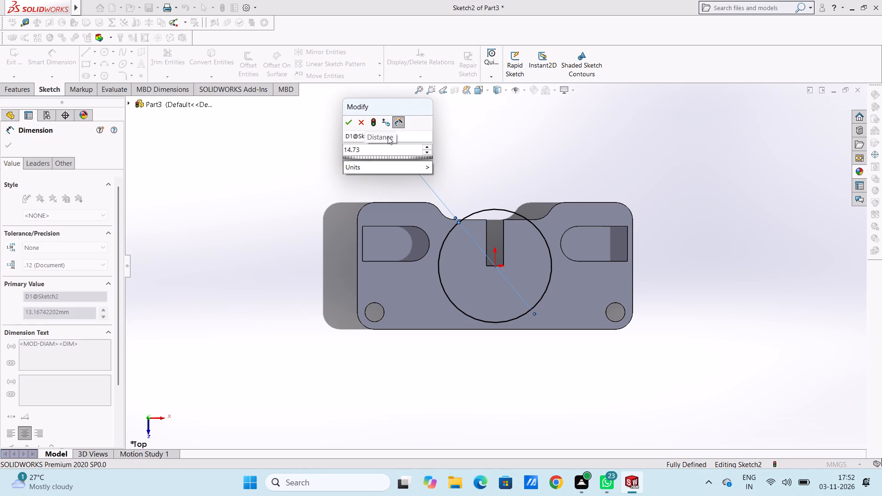
pyautogui.press('BackSpace')
pyautogui.press('6')
pyautogui.press('Return')
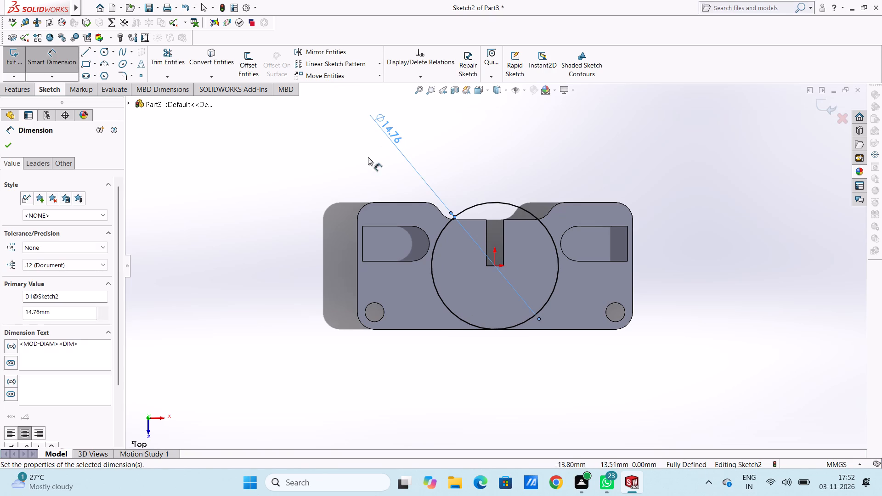
pyautogui.click(329, 178)
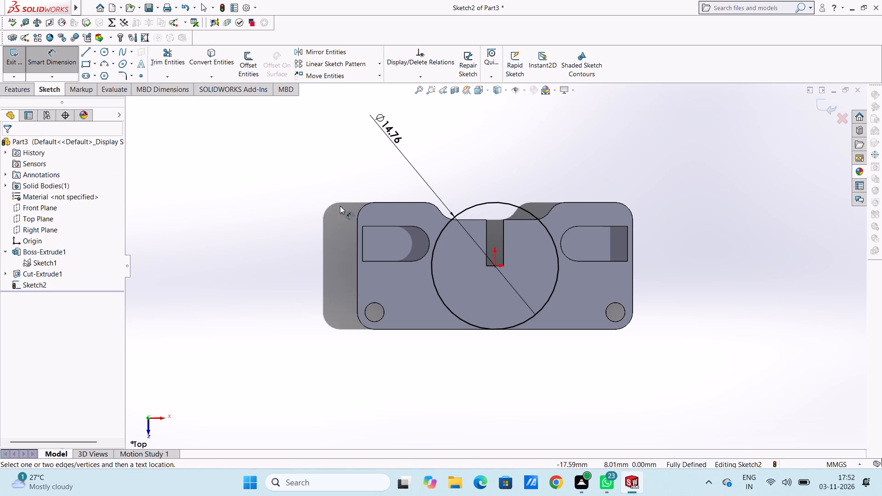
# Sketch a concentric circle about 6.72 mm in diameter at the origin, inside the 14.76 mm circle.
pyautogui.scroll(3, 314, 258)
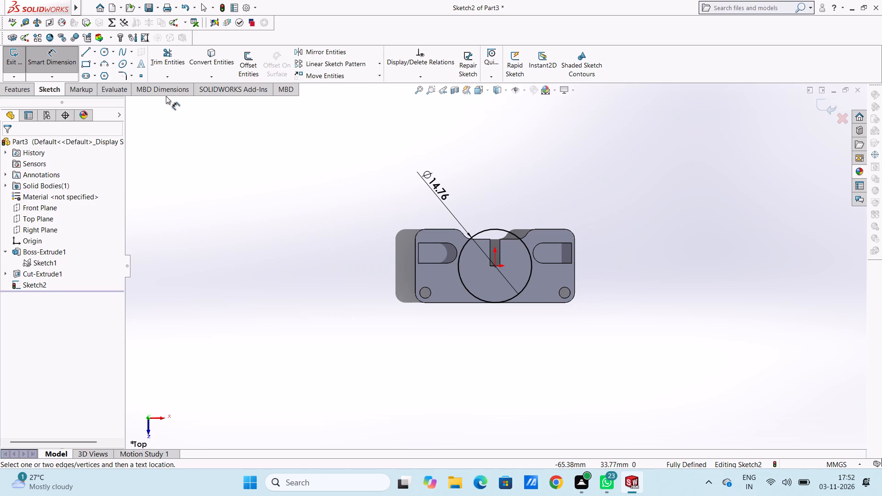
pyautogui.click(101, 52)
pyautogui.scroll(-2, 486, 286)
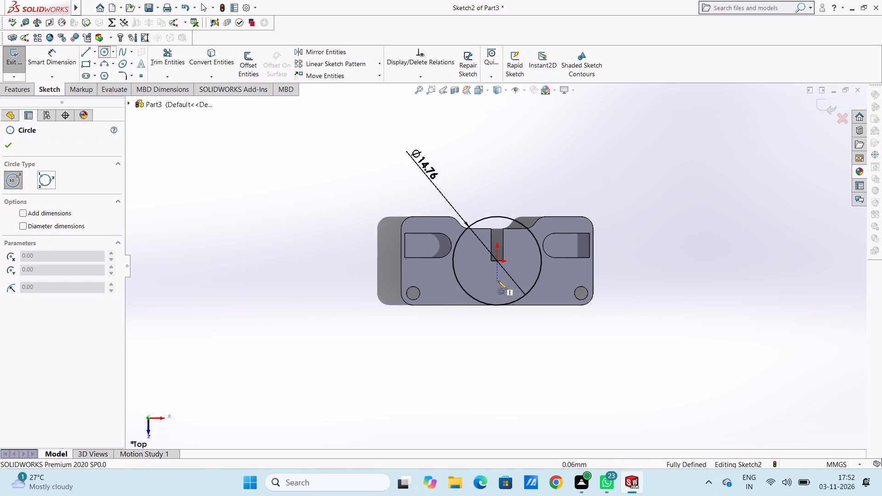
pyautogui.scroll(-1, 498, 281)
pyautogui.click(497, 250)
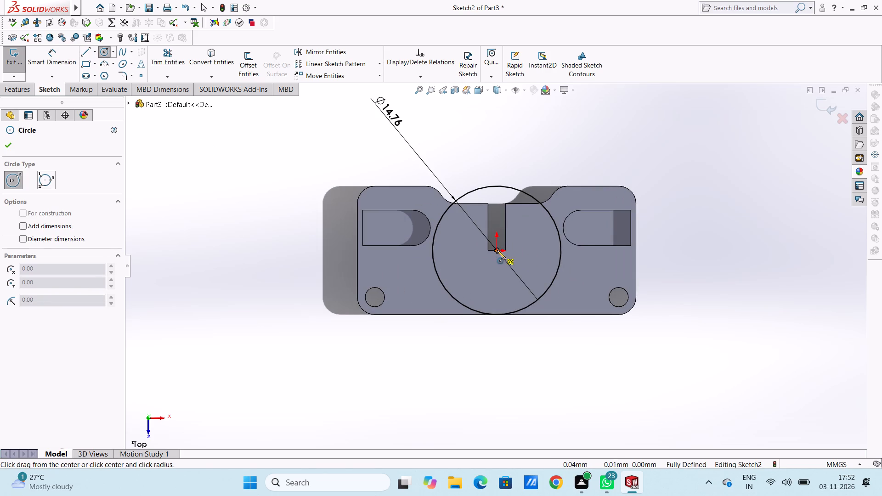
pyautogui.click(526, 253)
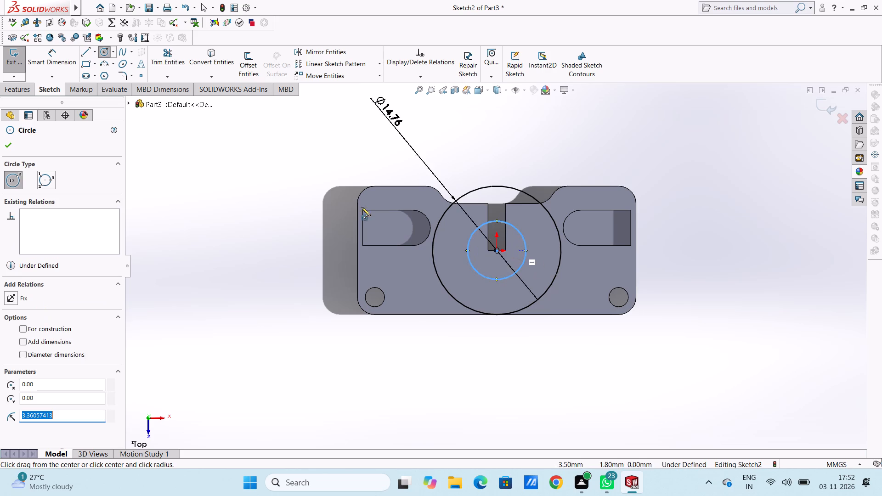
pyautogui.click(5, 143)
pyautogui.click(233, 205)
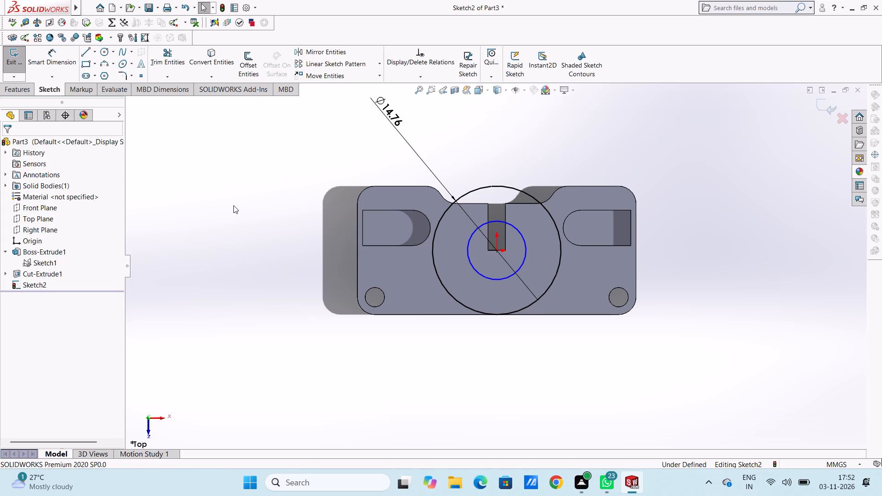
# Dimension the inner circle's diameter and set it to 7.75 mm.
pyautogui.click(55, 63)
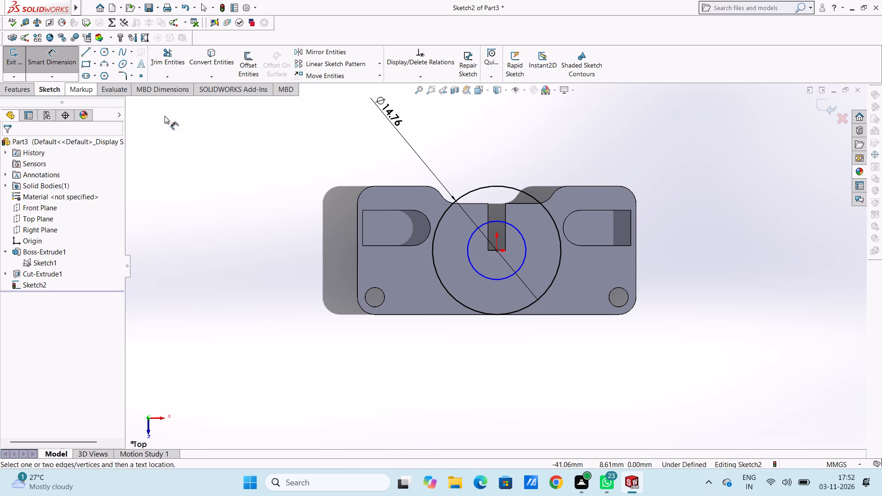
pyautogui.click(491, 221)
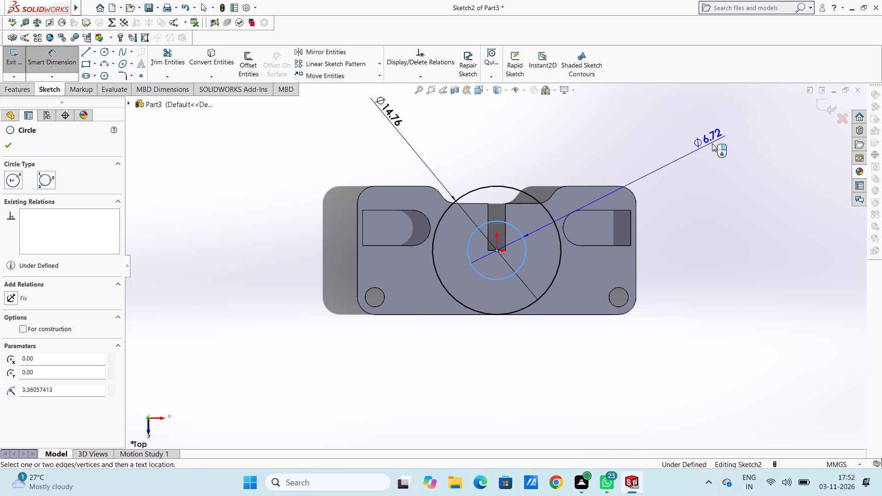
pyautogui.click(712, 143)
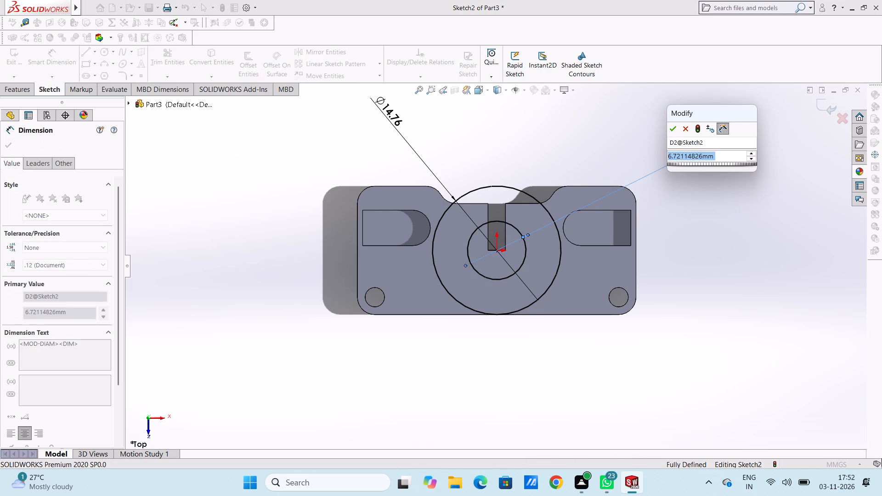
pyautogui.write('7.75')
pyautogui.press('Return')
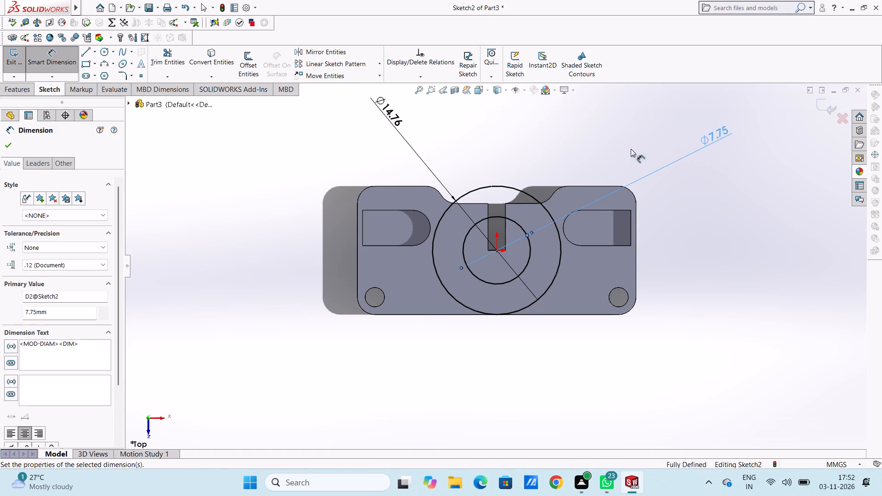
pyautogui.click(588, 153)
# Sketch a third concentric circle about 11.85 mm in diameter, between the 7.75 mm and 14.76 mm circles.
pyautogui.click(100, 55)
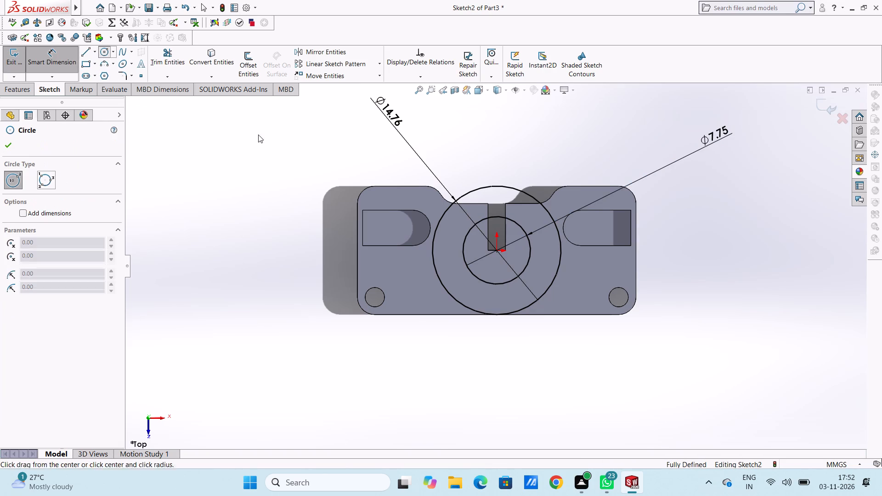
pyautogui.click(498, 251)
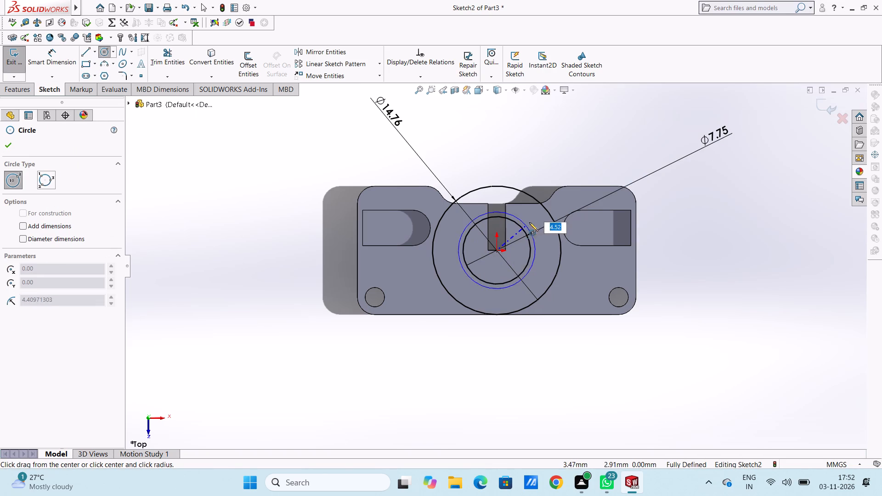
pyautogui.click(533, 214)
pyautogui.rightClick(556, 127)
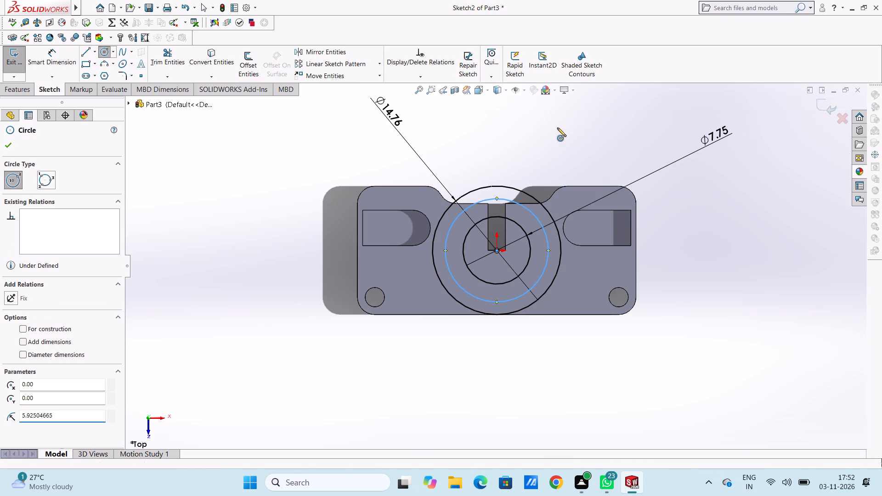
pyautogui.click(567, 134)
pyautogui.click(543, 150)
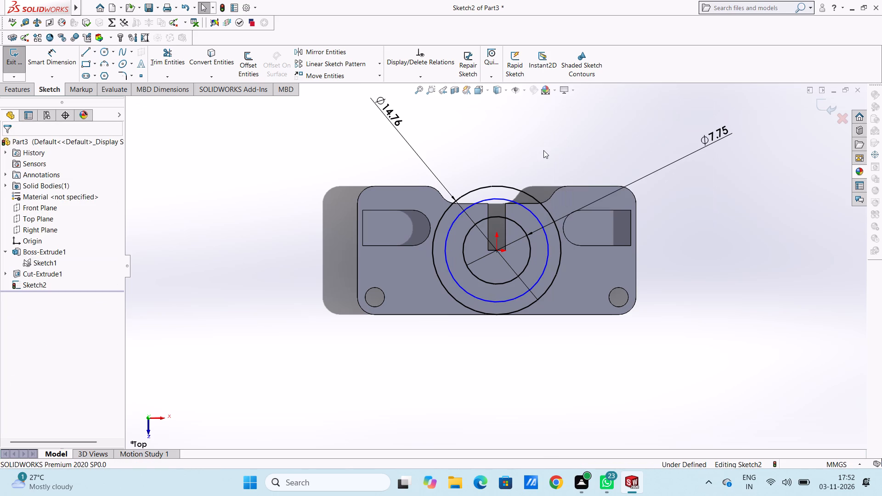
# Dimension the middle circle's diameter and set it to 11.07 mm.
pyautogui.click(62, 59)
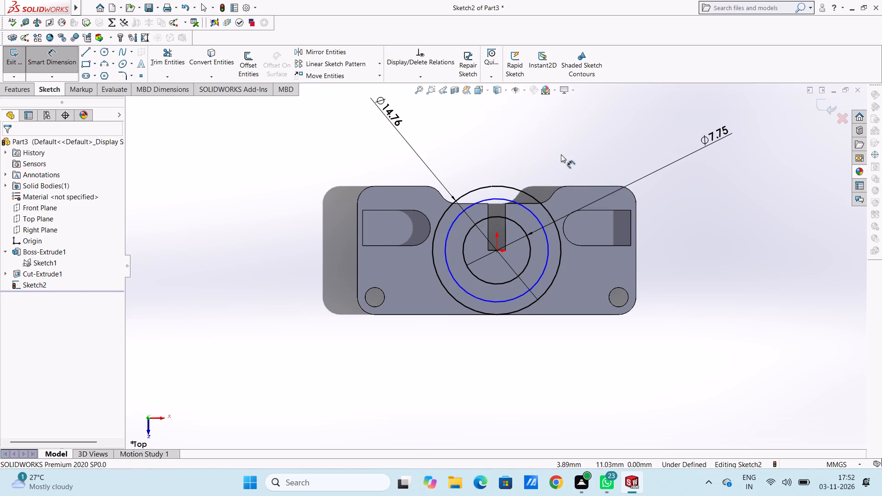
pyautogui.scroll(2, 563, 154)
pyautogui.scroll(-2, 523, 348)
pyautogui.scroll(2, 534, 230)
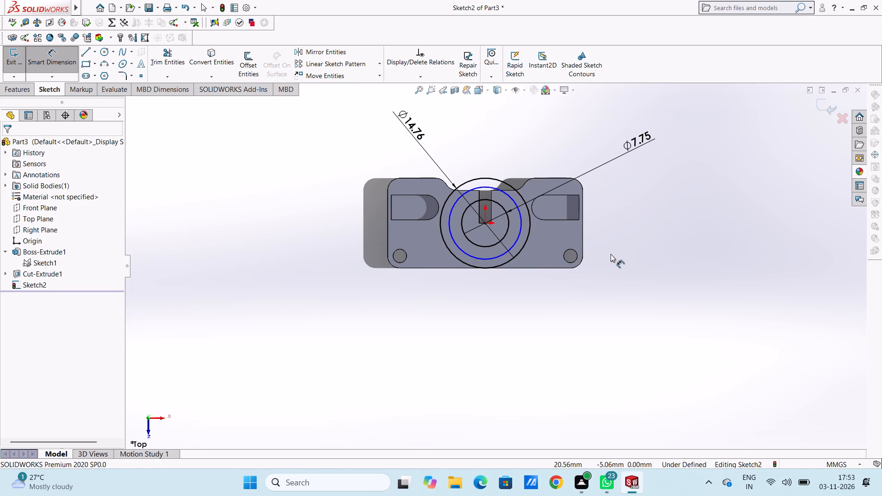
pyautogui.click(516, 239)
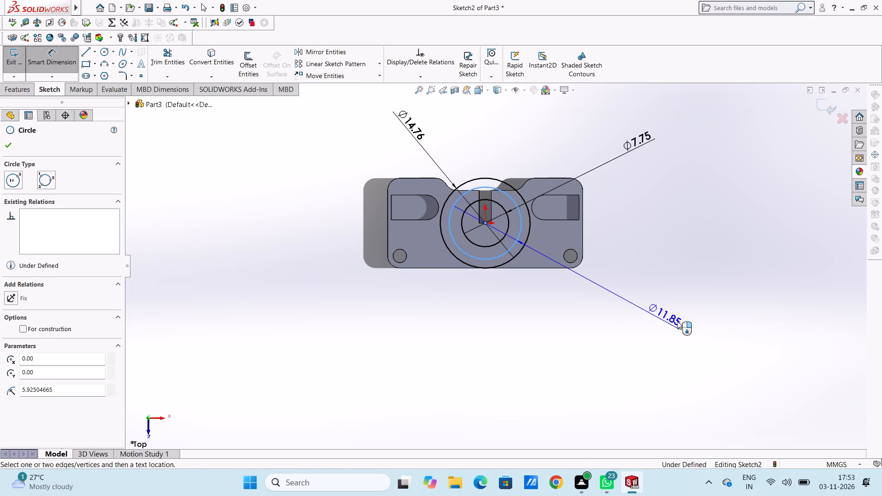
pyautogui.click(678, 322)
pyautogui.write('11.07')
pyautogui.press('Return')
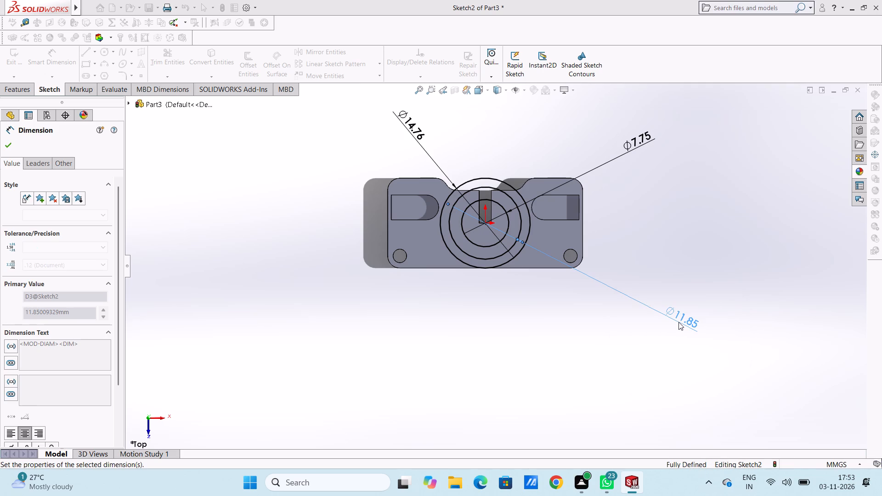
pyautogui.click(489, 158)
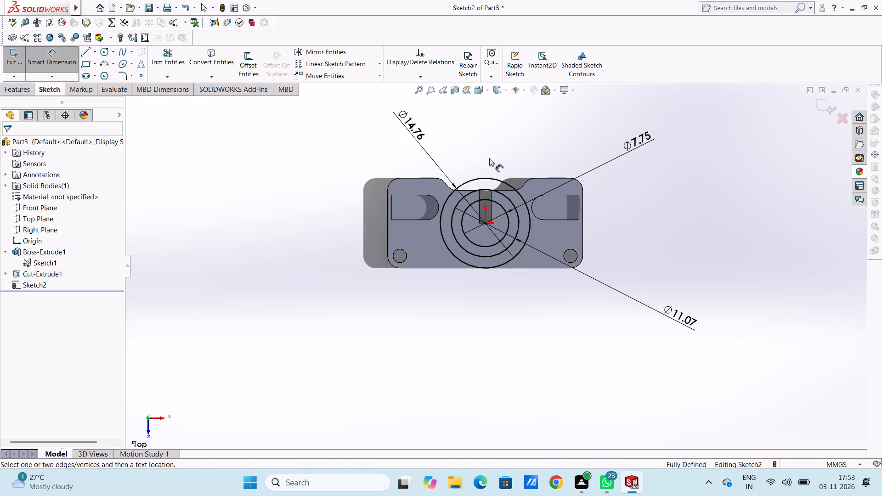
pyautogui.click(60, 63)
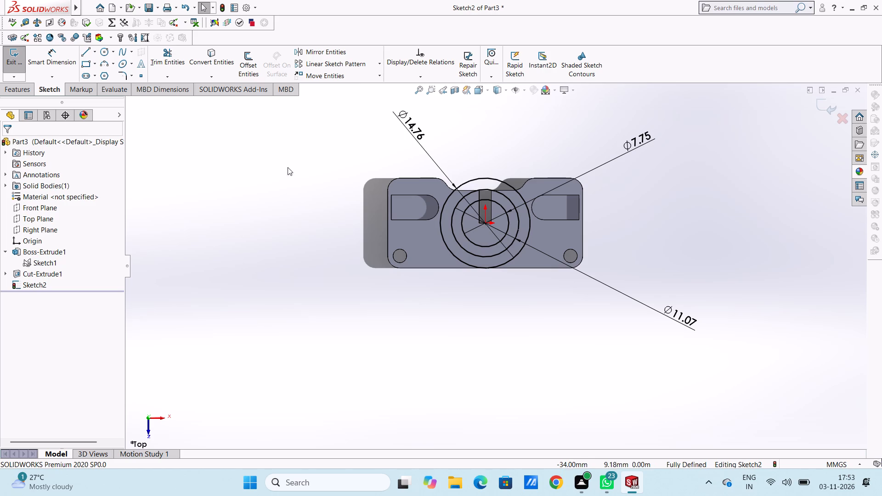
# Sketch a small circle about 1.73 mm in diameter, centred on the 11.07 mm circle's top point at the slot's open end.
pyautogui.scroll(-3, 508, 229)
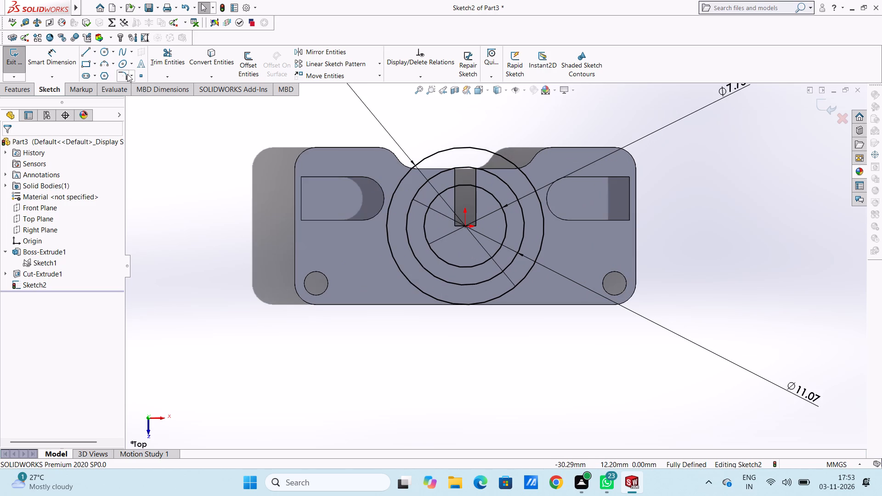
pyautogui.click(103, 52)
pyautogui.scroll(-5, 489, 191)
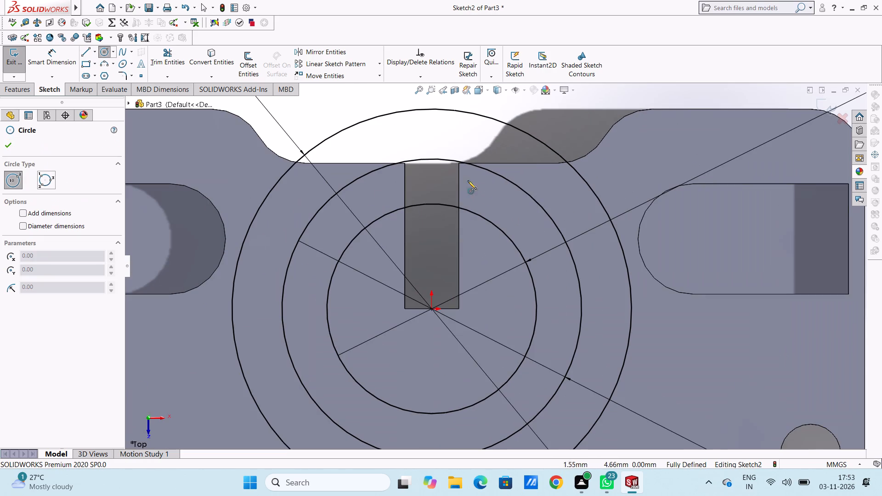
pyautogui.click(432, 160)
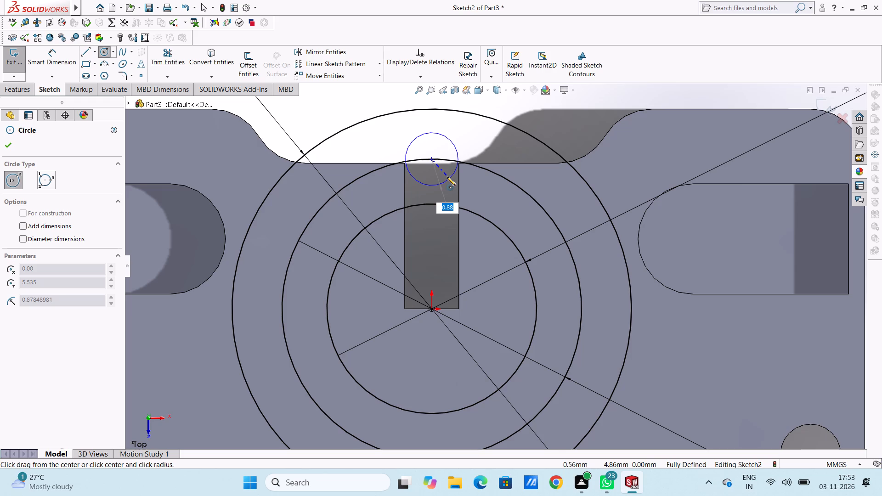
pyautogui.click(447, 177)
pyautogui.scroll(5, 420, 154)
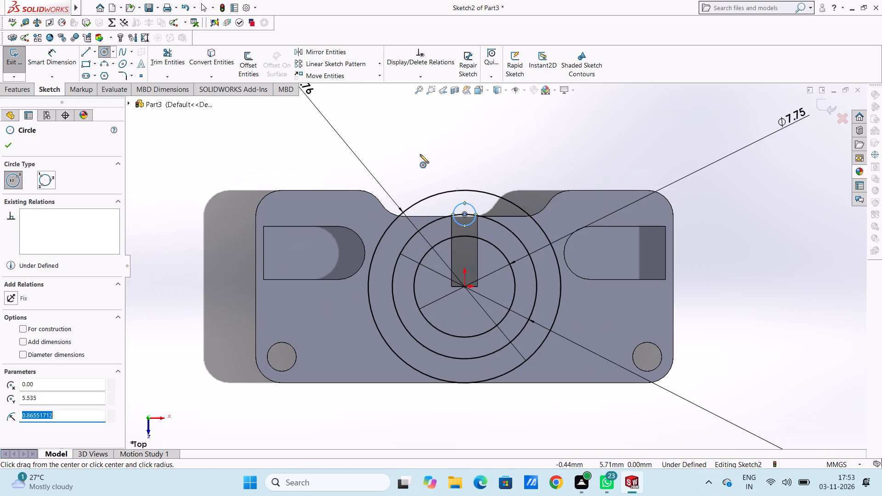
pyautogui.click(11, 143)
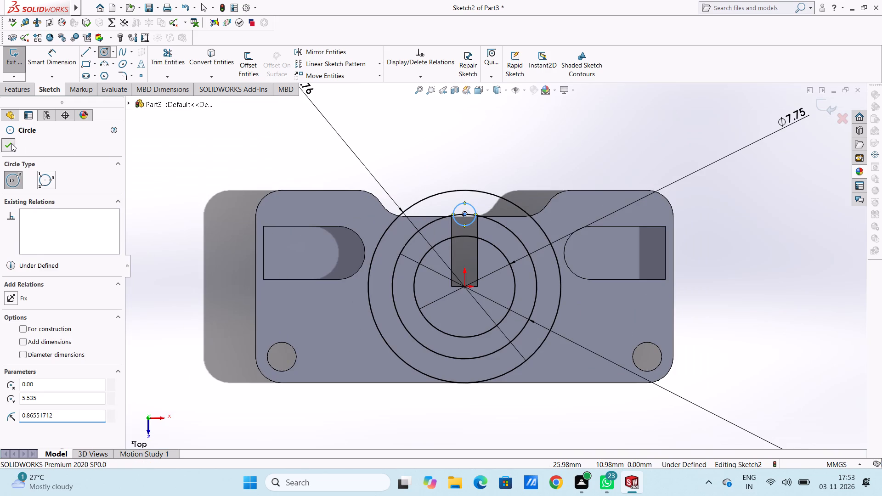
pyautogui.click(182, 156)
# Dimension the diameter of the small circle at the slot's open end and set it to 2.23 mm.
pyautogui.click(46, 58)
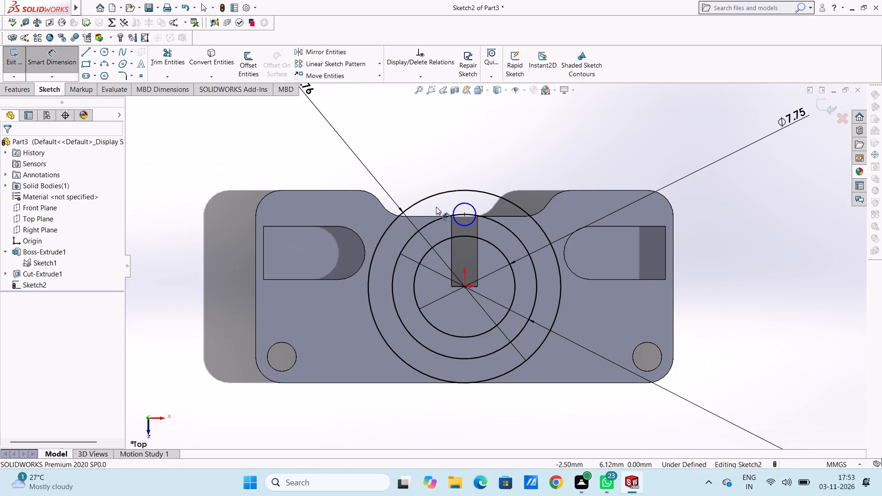
pyautogui.click(464, 203)
pyautogui.click(588, 133)
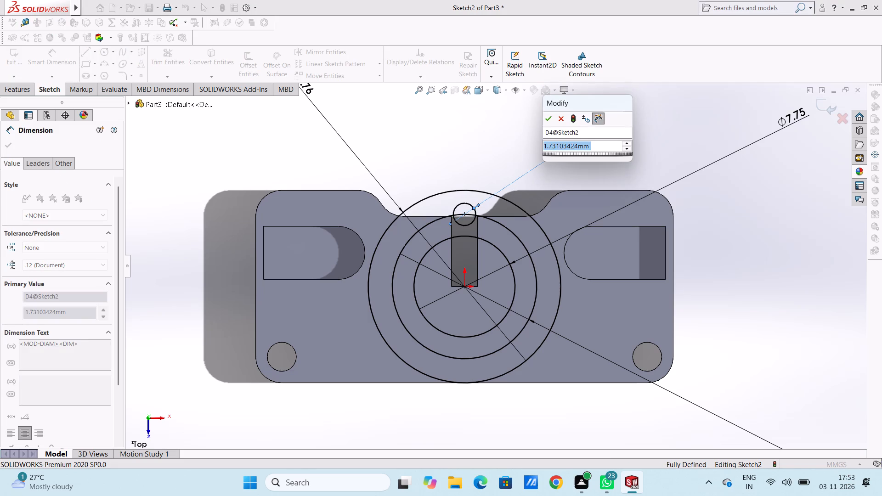
pyautogui.write('2.23')
pyautogui.press('Return')
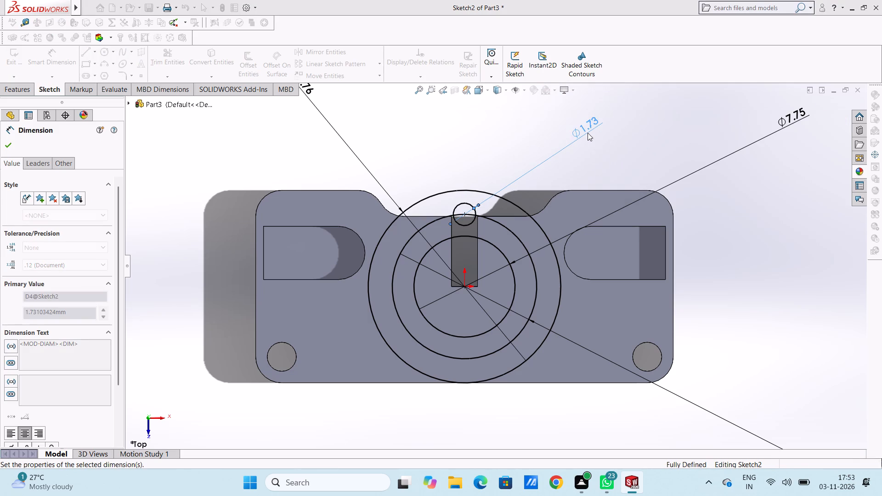
pyautogui.click(482, 154)
pyautogui.scroll(4, 446, 309)
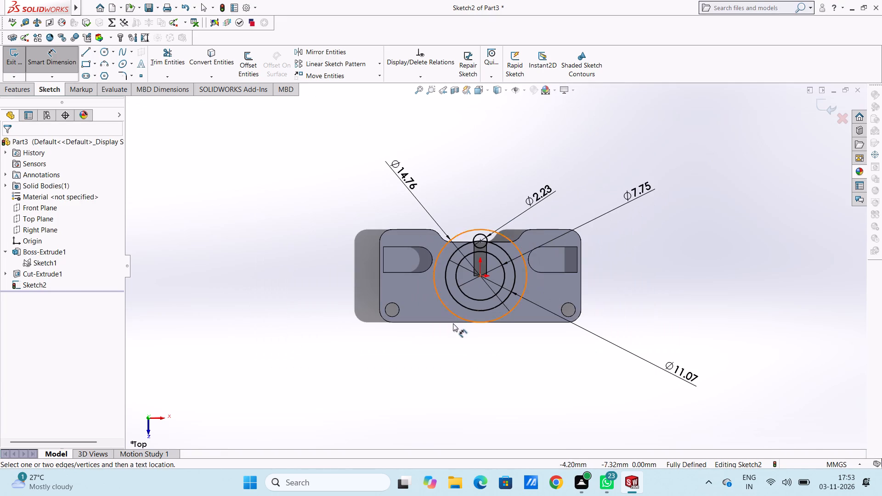
pyautogui.click(50, 57)
# Circular-pattern the 2.23 mm circle around the origin with 6 equally spaced instances over 360 degrees.
pyautogui.scroll(-3, 496, 305)
pyautogui.click(471, 206)
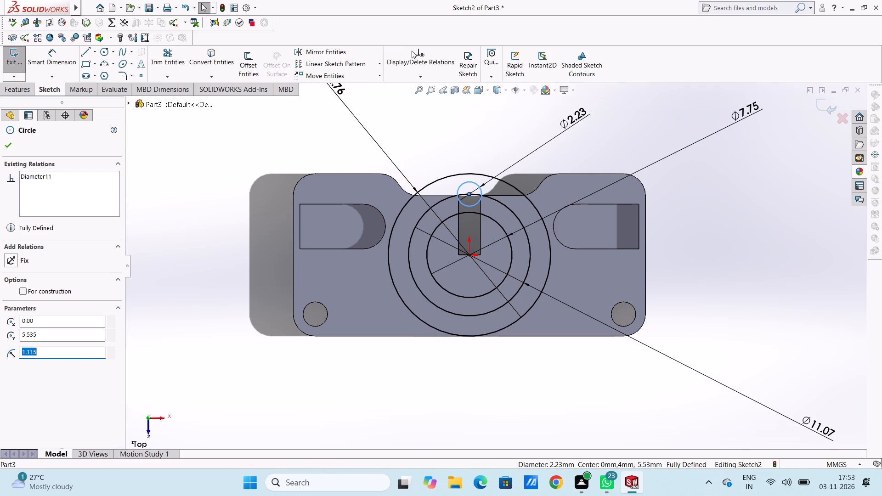
pyautogui.click(380, 64)
pyautogui.click(381, 86)
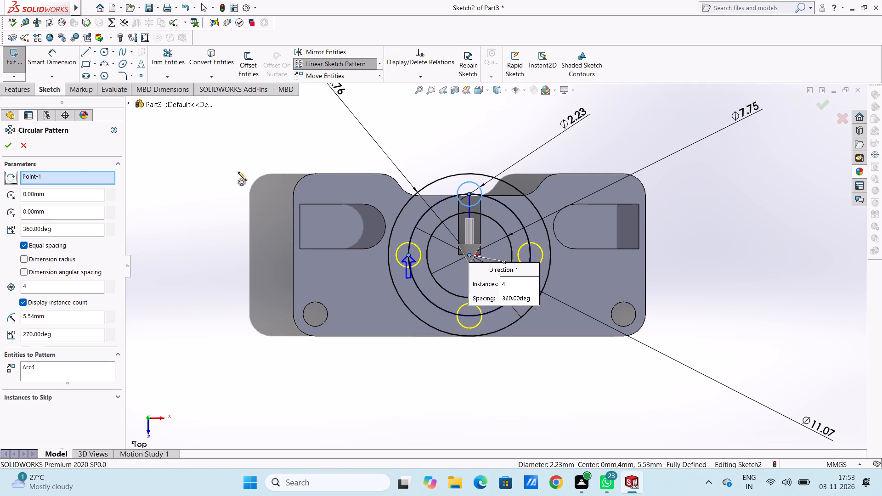
pyautogui.doubleClick(74, 284)
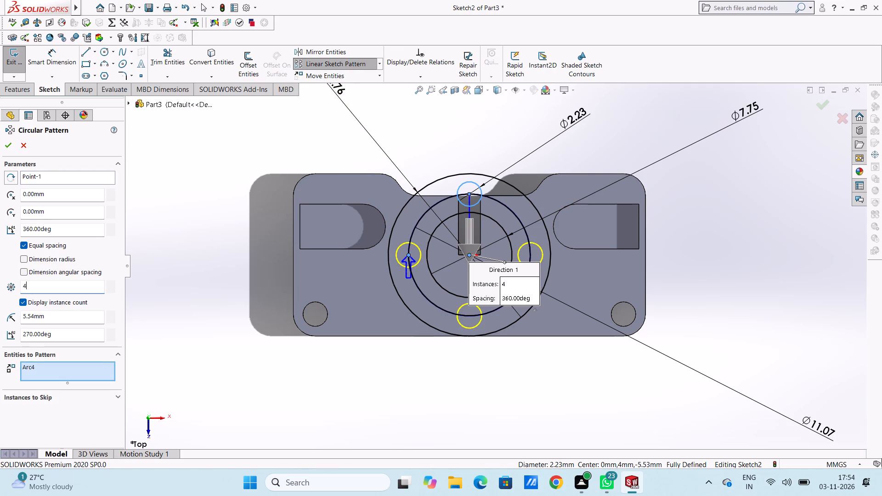
pyautogui.press('6')
pyautogui.press('Return')
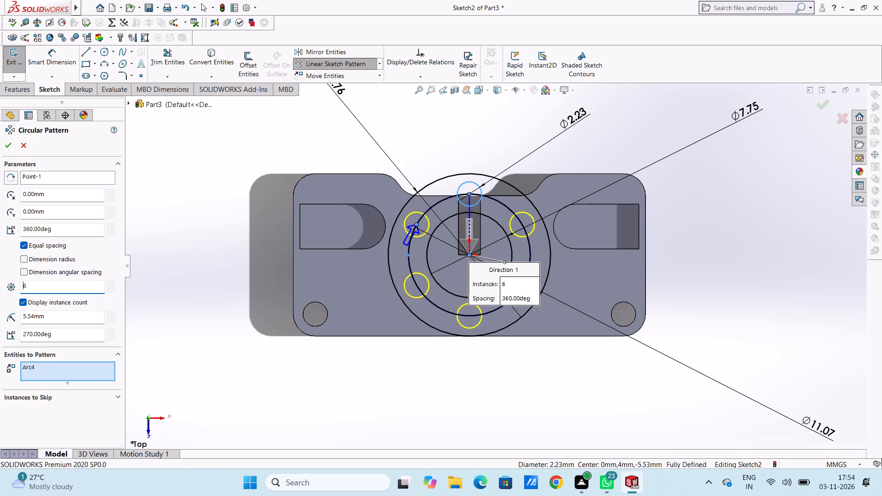
pyautogui.click(8, 144)
pyautogui.click(168, 189)
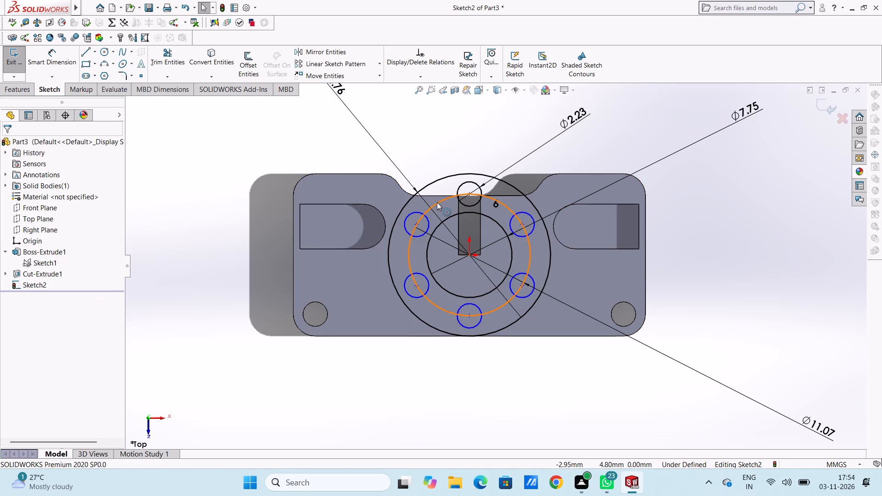
# Delete the 11.07 mm circle that passes through the six small circles' centres.
pyautogui.click(437, 202)
pyautogui.rightClick(225, 199)
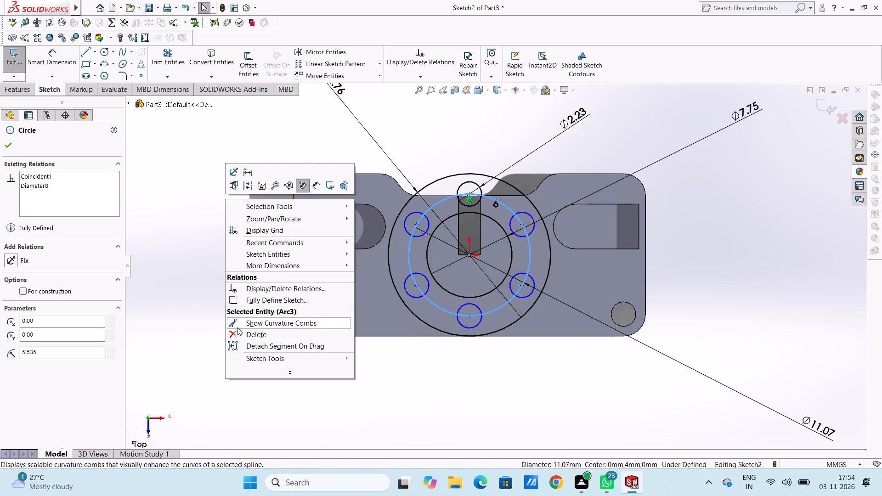
pyautogui.click(238, 334)
pyautogui.click(372, 241)
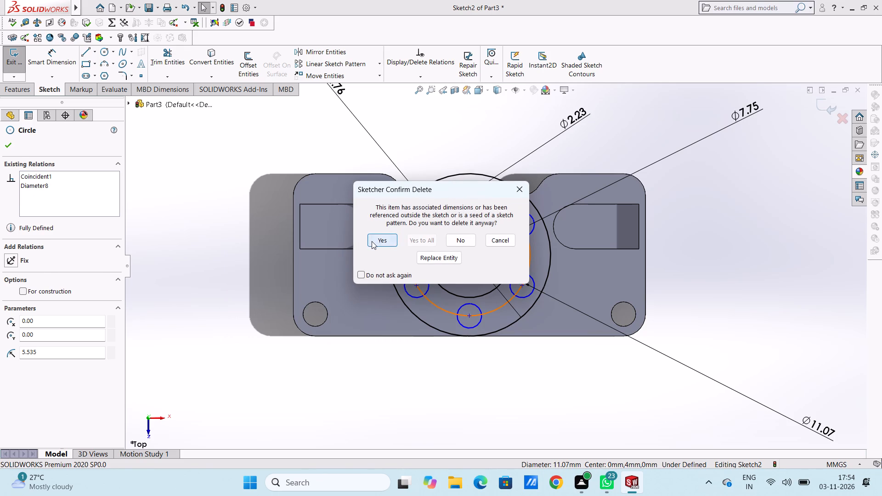
# Dimension the vertical distance from the origin to the centre of the topmost small circle, accepting its existing value.
pyautogui.click(64, 57)
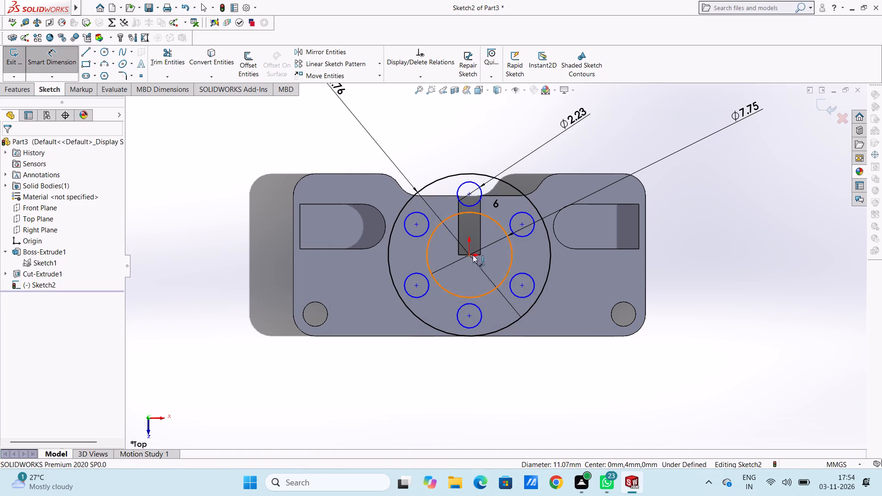
pyautogui.click(470, 256)
pyautogui.click(471, 193)
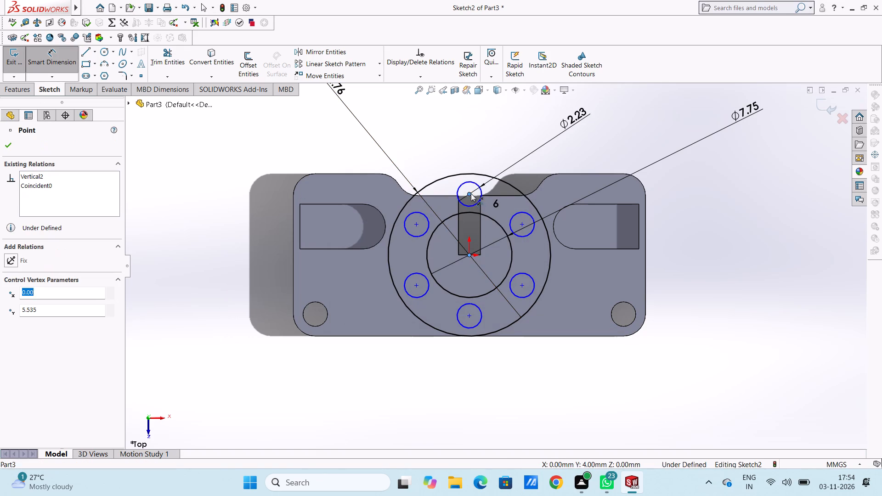
pyautogui.scroll(2, 257, 246)
pyautogui.click(247, 251)
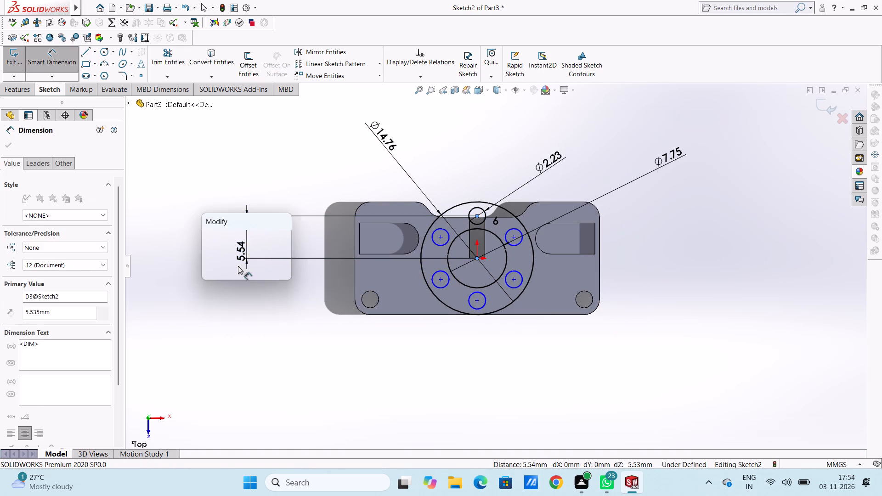
pyautogui.click(207, 239)
pyautogui.click(206, 242)
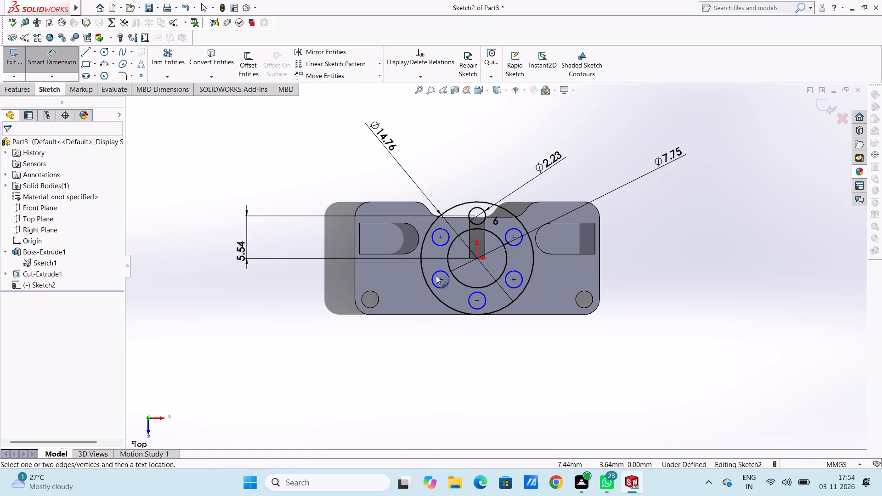
# Dimension the horizontal distance from the origin to the centre of the upper-left small circle, accepting its existing value.
pyautogui.click(476, 259)
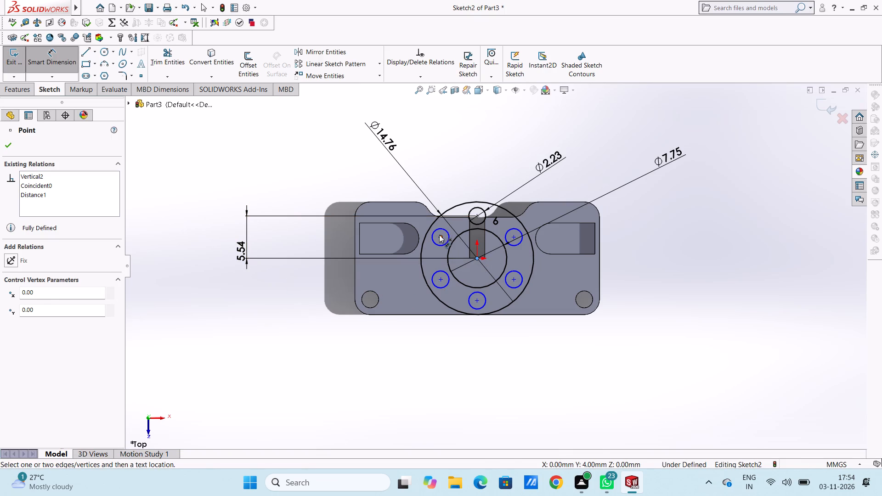
pyautogui.click(439, 235)
pyautogui.click(465, 396)
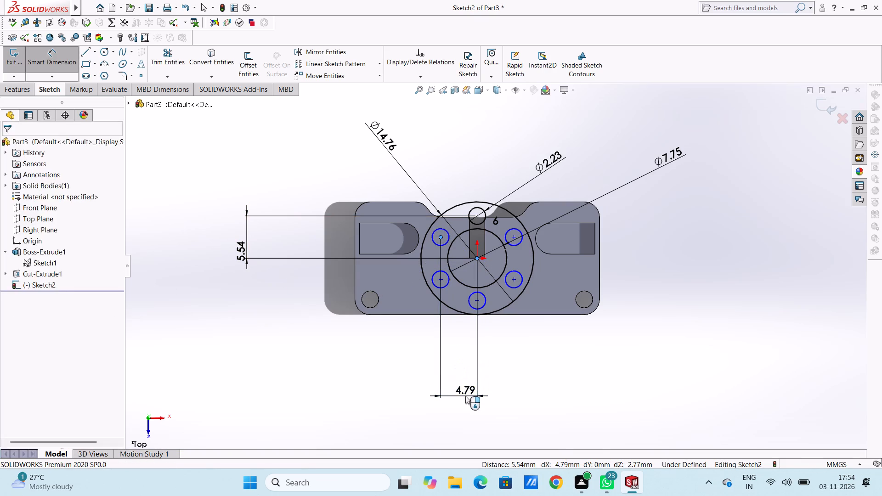
pyautogui.click(424, 382)
pyautogui.click(411, 380)
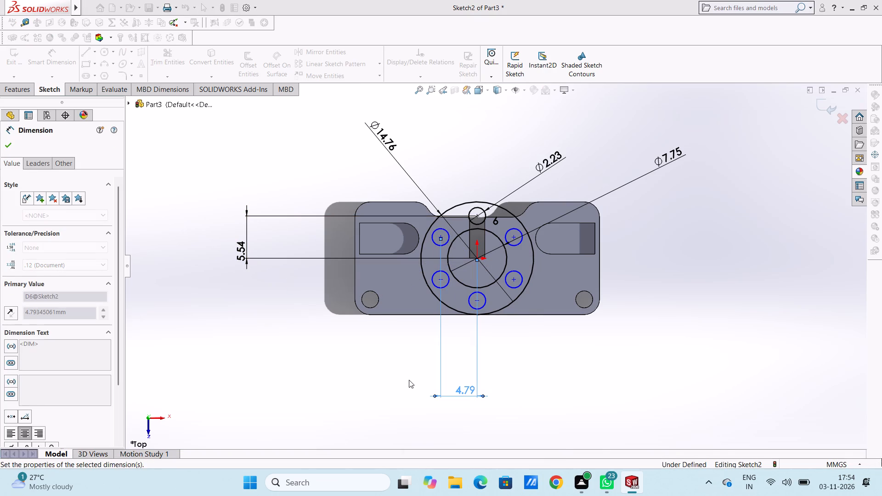
# Dimension the vertical distance from the origin to the centre of the upper-left small circle, accepting its existing value.
pyautogui.click(478, 259)
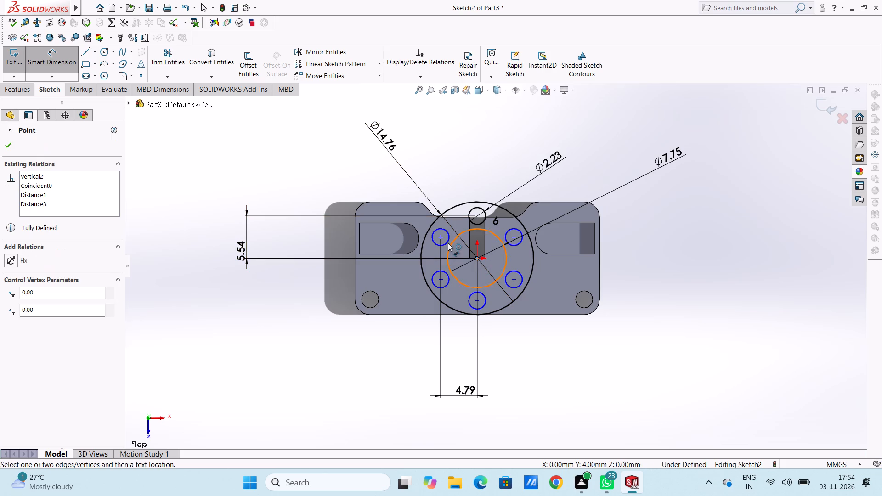
pyautogui.click(443, 238)
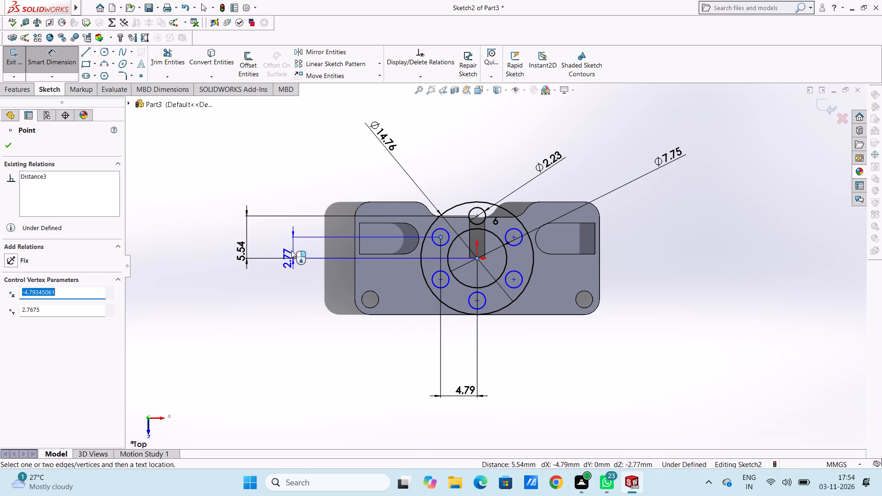
pyautogui.click(290, 249)
pyautogui.click(252, 236)
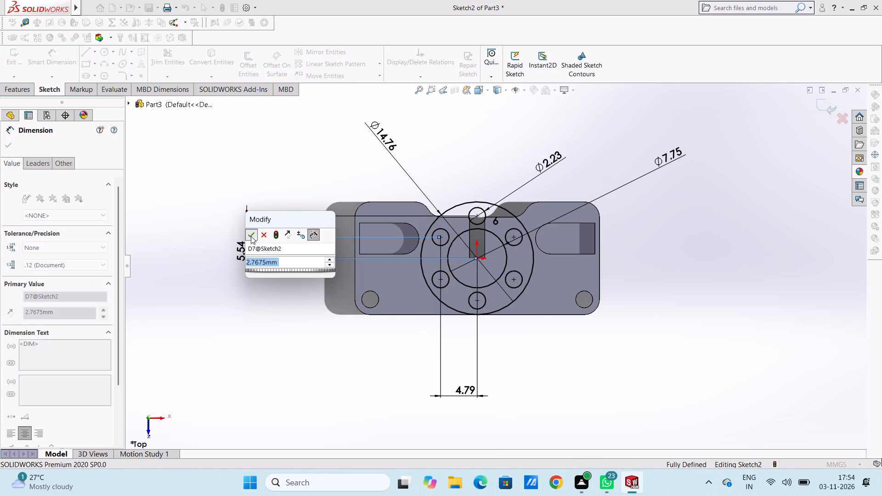
pyautogui.click(224, 234)
# Extrude the ring profile with its six holes as a blind 2 mm boss, merged with the plate.
pyautogui.moveTo(328, 326); pyautogui.dragTo(300, 254, button='middle')
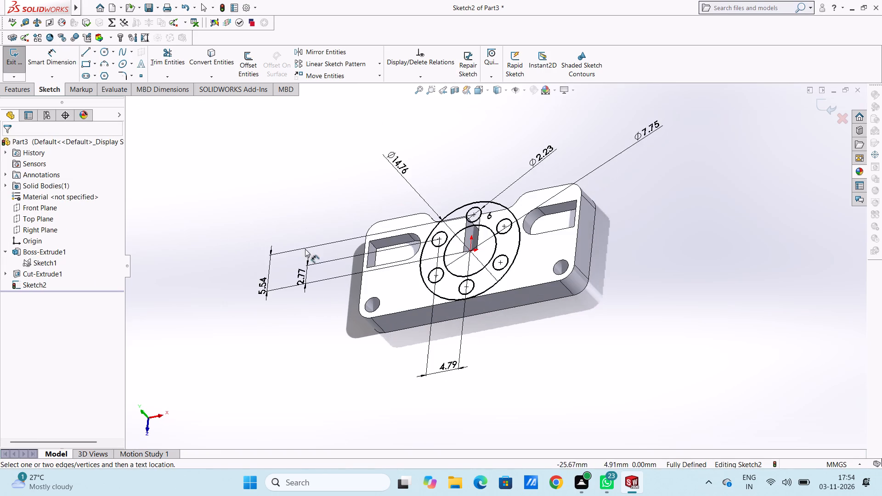
pyautogui.scroll(-1, 557, 207)
pyautogui.moveTo(548, 280); pyautogui.dragTo(540, 246, button='middle')
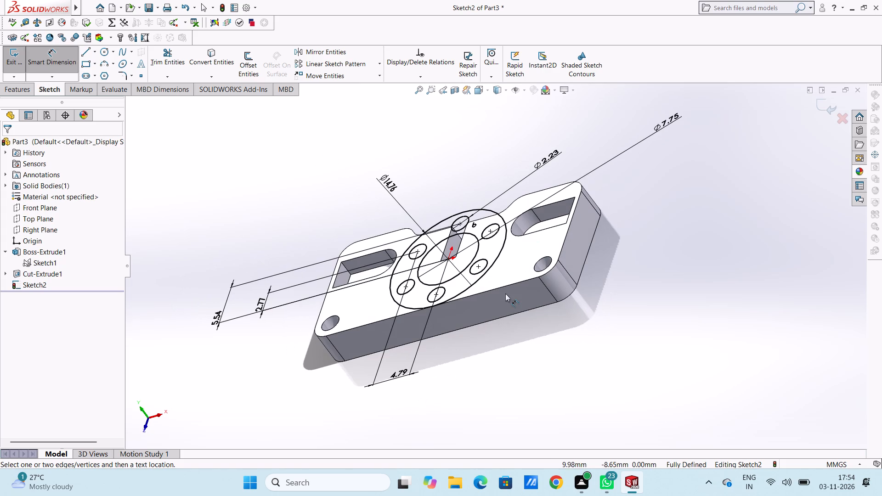
pyautogui.click(60, 59)
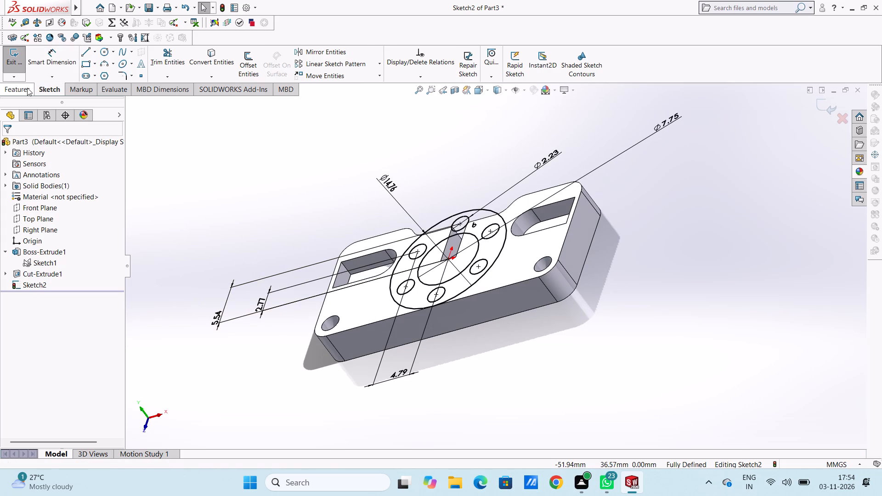
pyautogui.click(27, 88)
pyautogui.click(24, 62)
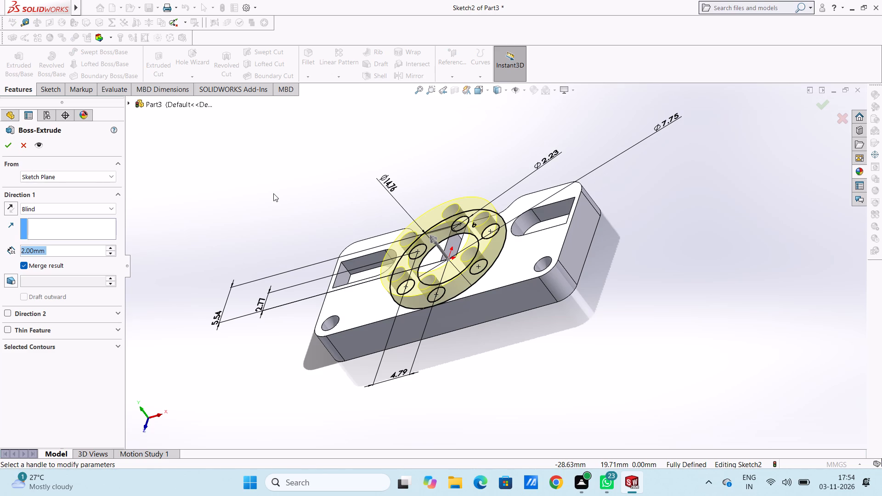
pyautogui.click(8, 146)
pyautogui.click(189, 197)
# Start a new sketch on the top face of the extruded ring.
pyautogui.moveTo(240, 198); pyautogui.dragTo(302, 249, button='middle')
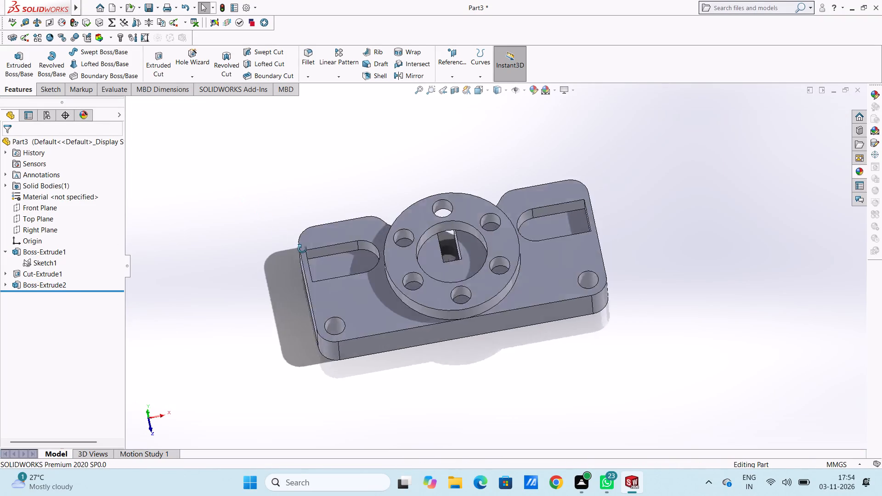
pyautogui.moveTo(302, 249); pyautogui.dragTo(271, 269, button='middle')
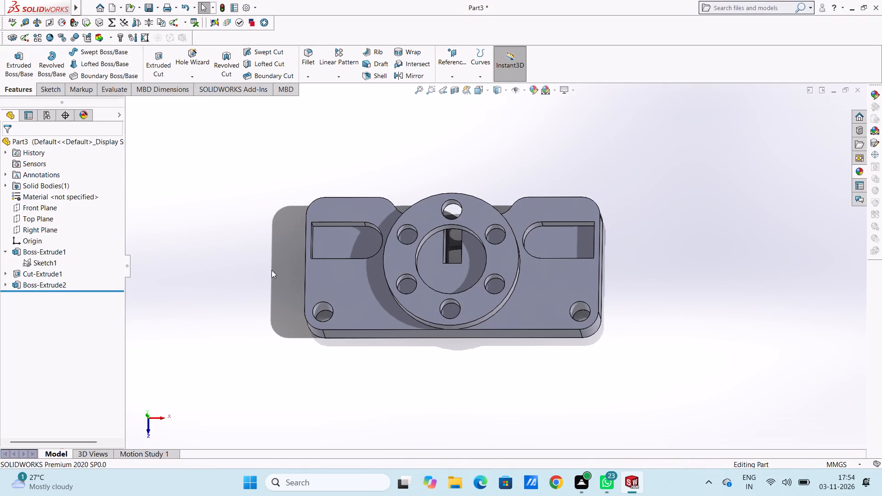
pyautogui.hotkey('ctrl', '5')
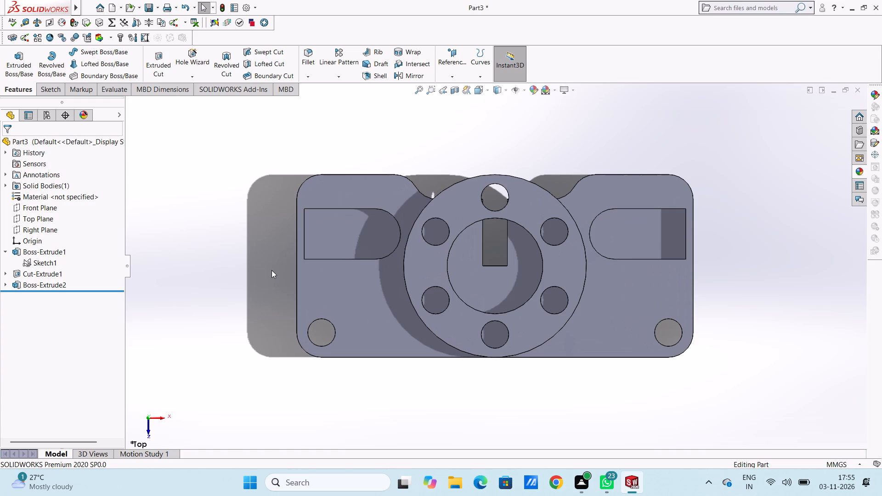
pyautogui.click(478, 282)
pyautogui.click(430, 160)
pyautogui.click(465, 210)
pyautogui.click(505, 186)
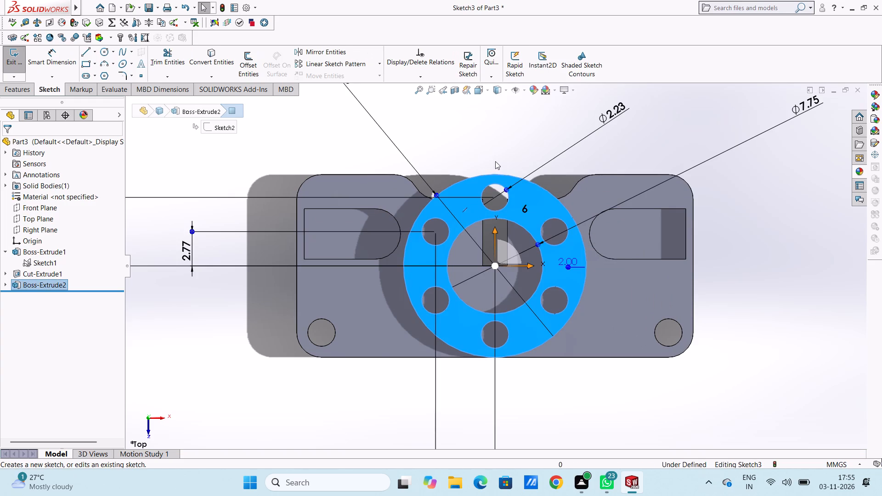
pyautogui.click(495, 161)
# Sketch a circle concentric with the ring's top hole, snapped to its edge at a radius of 1.115 mm.
pyautogui.scroll(3, 514, 273)
pyautogui.scroll(-2, 519, 296)
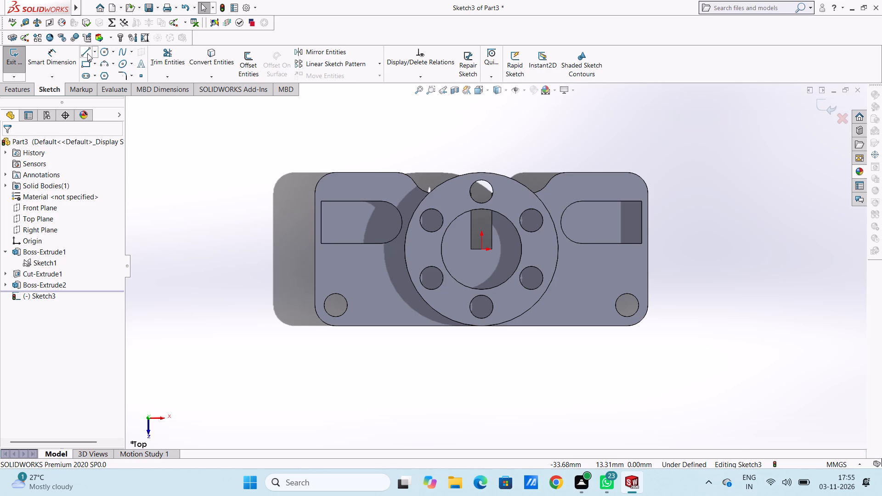
pyautogui.click(103, 52)
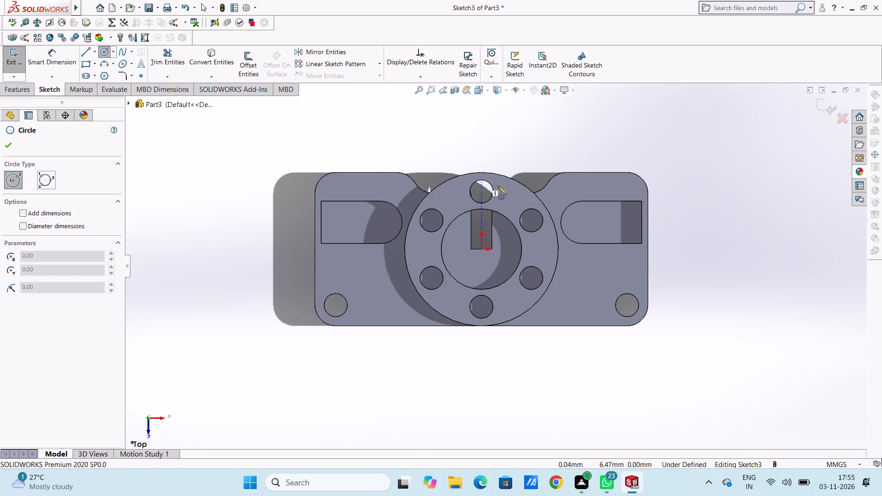
pyautogui.scroll(-2, 491, 204)
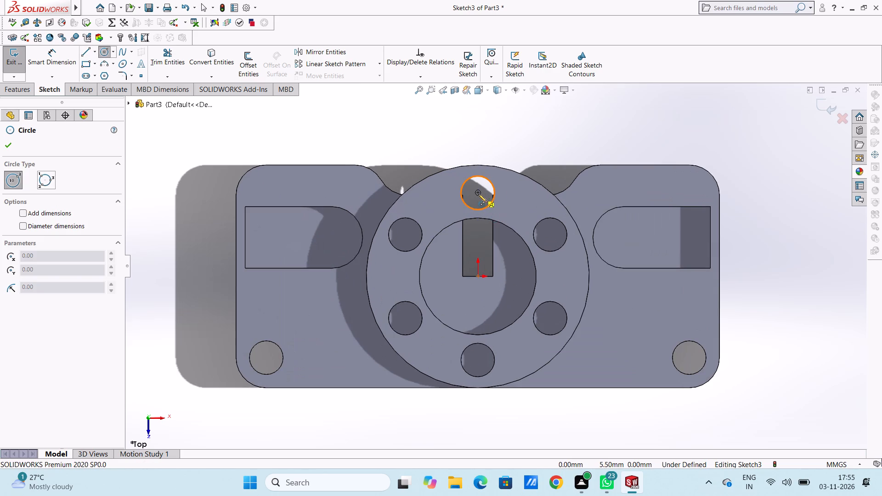
pyautogui.click(478, 192)
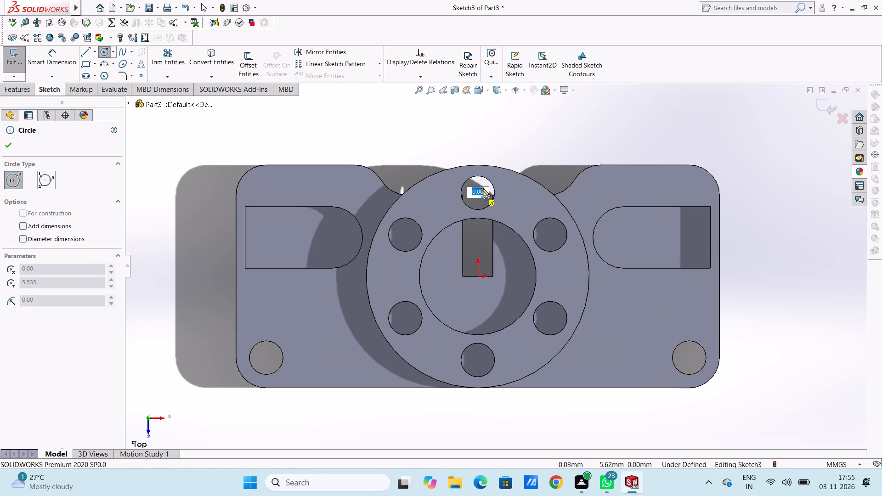
pyautogui.click(489, 181)
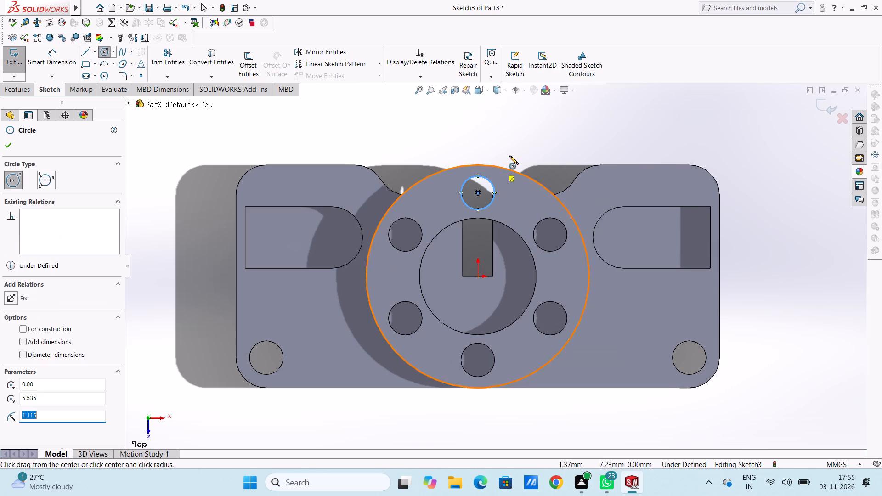
pyautogui.rightClick(522, 145)
pyautogui.click(530, 152)
pyautogui.click(528, 148)
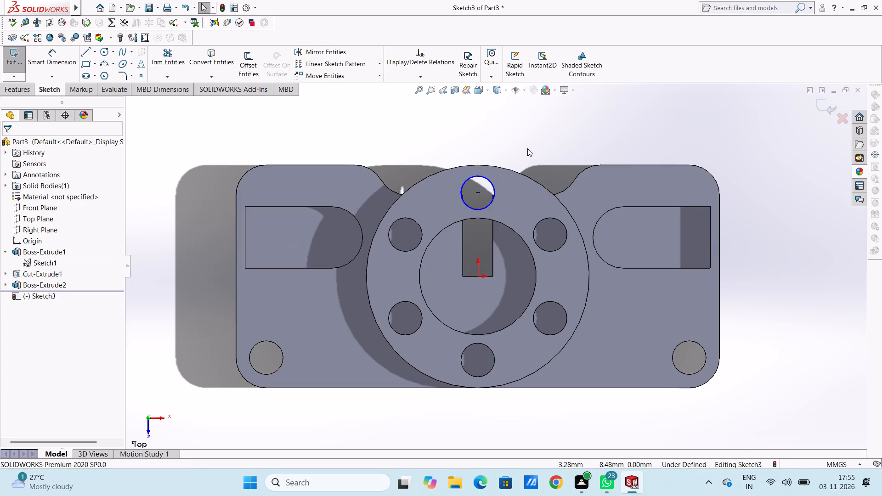
# Sketch a circle of 1 mm radius centred on the ring's upper-right hole.
pyautogui.scroll(4, 527, 148)
pyautogui.scroll(-1, 533, 308)
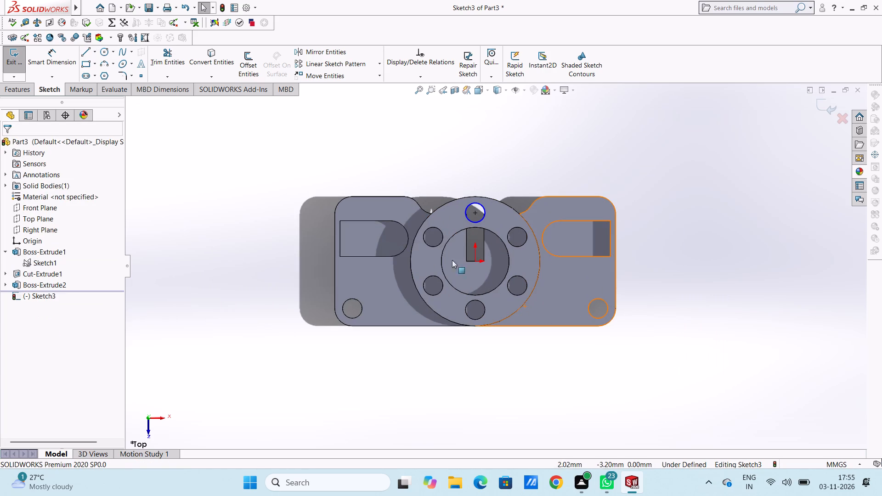
pyautogui.click(101, 53)
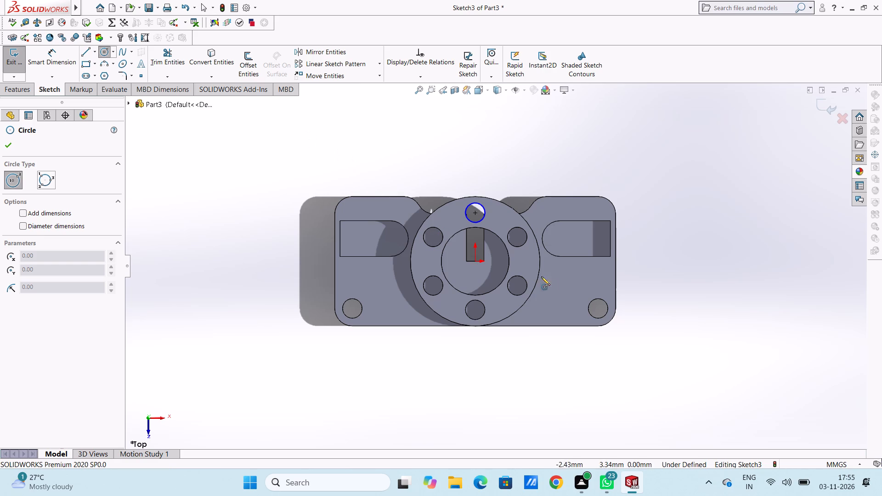
pyautogui.scroll(-4, 526, 289)
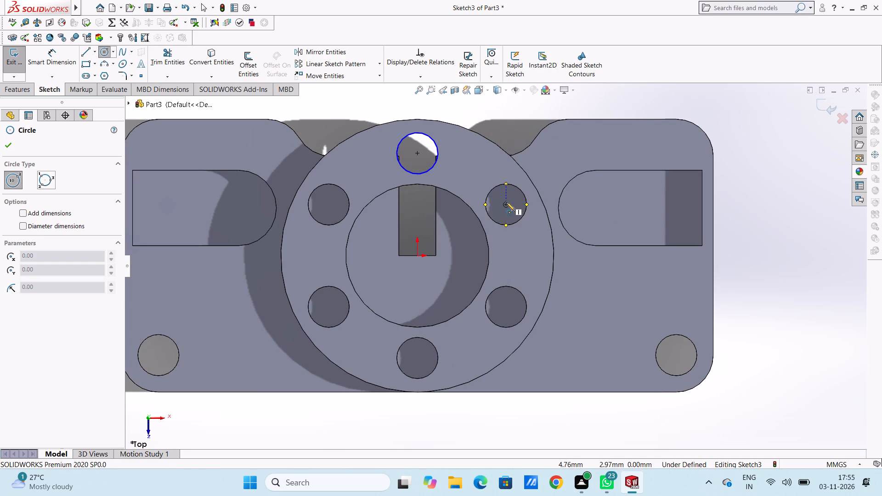
pyautogui.click(506, 203)
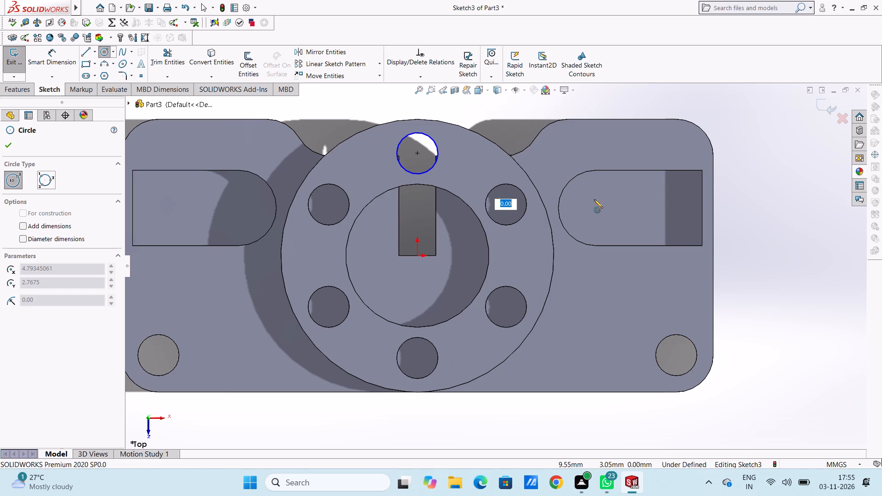
pyautogui.press('1')
pyautogui.press('Return')
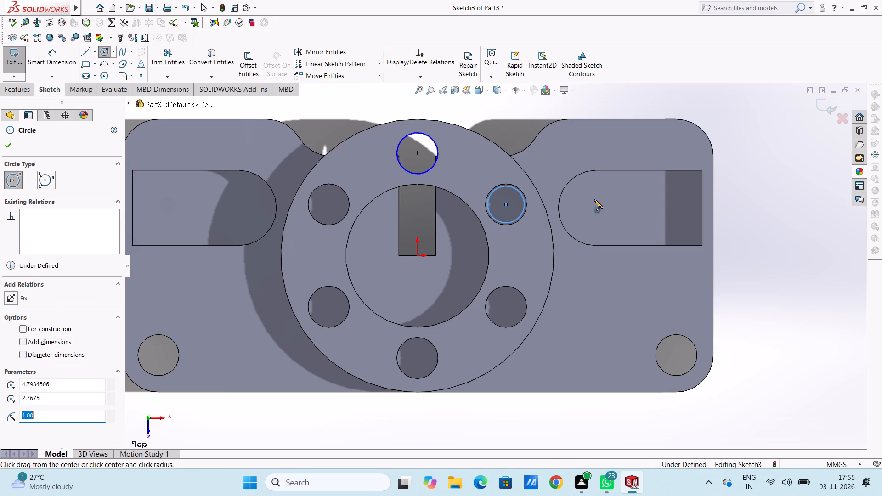
# Sketch circles of 1.115 mm radius over the ring's lower-right and bottom holes, snapped to the hole edges.
pyautogui.scroll(3, 483, 322)
pyautogui.scroll(-3, 493, 306)
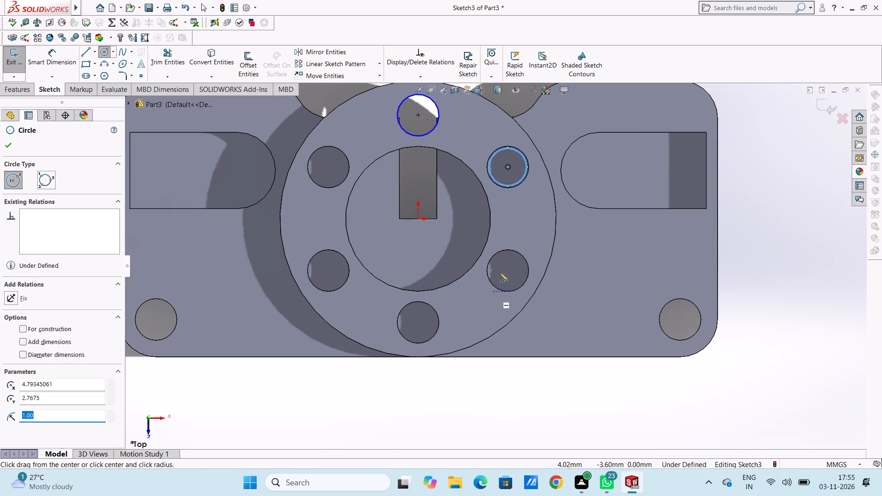
pyautogui.click(508, 271)
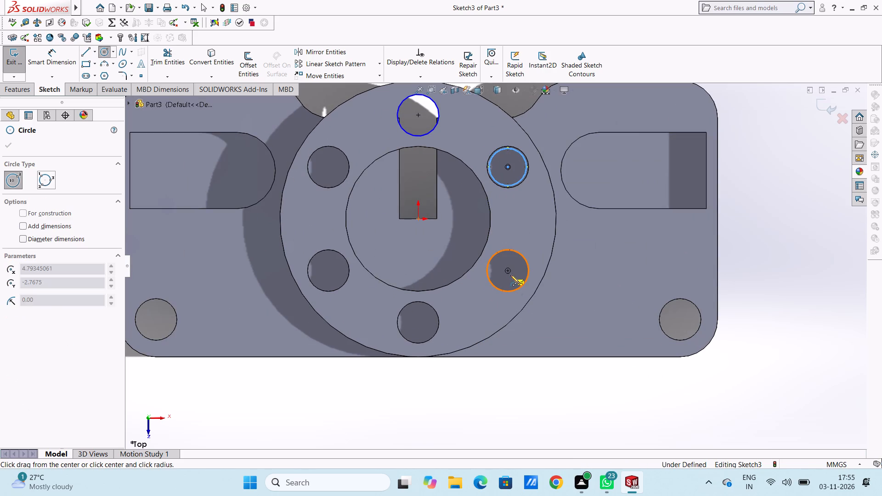
pyautogui.click(522, 288)
pyautogui.scroll(3, 414, 339)
pyautogui.scroll(-2, 436, 324)
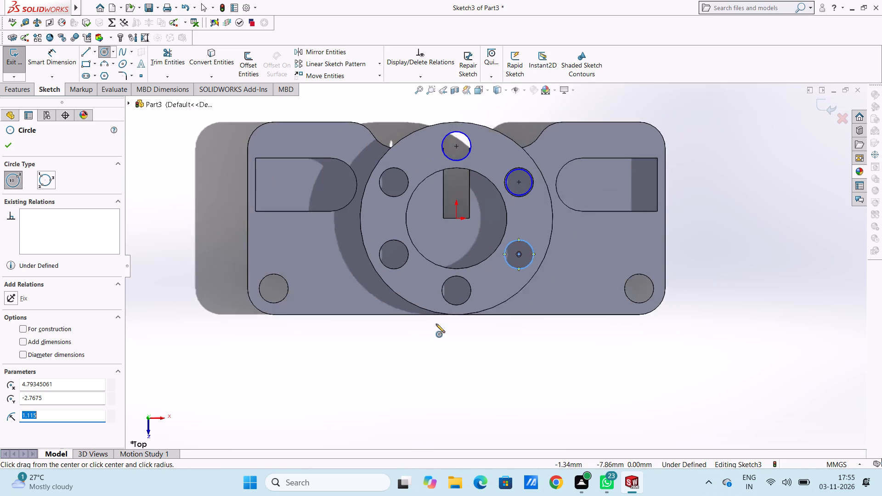
pyautogui.scroll(-2, 436, 324)
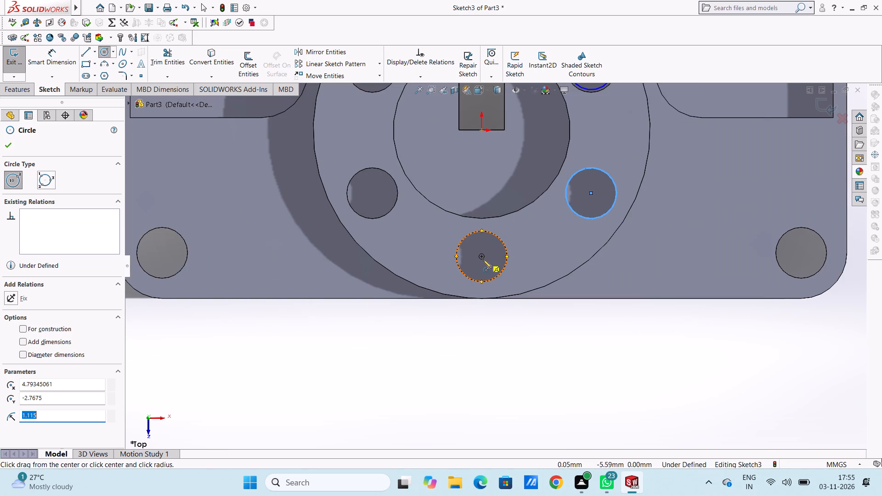
pyautogui.click(482, 256)
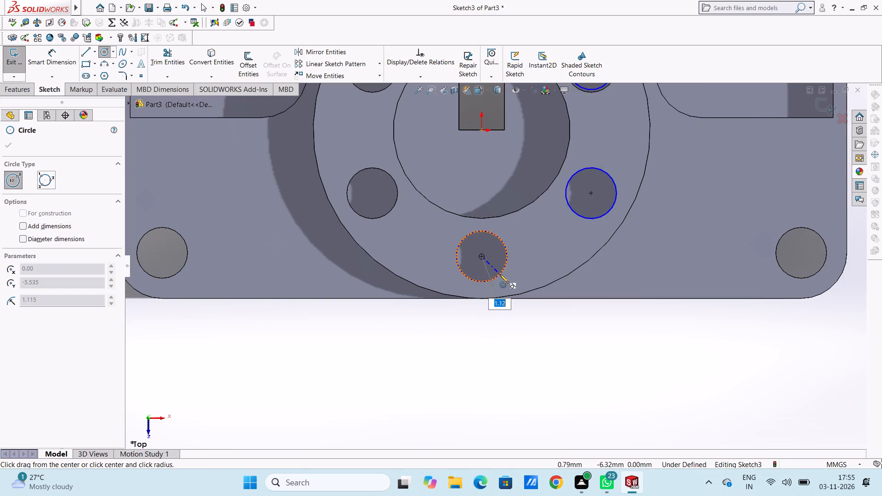
pyautogui.click(500, 274)
# Sketch circles of 1.115 mm radius over the ring's lower-left and upper-left holes, snapped to the hole edges.
pyautogui.scroll(4, 412, 233)
pyautogui.scroll(-4, 435, 202)
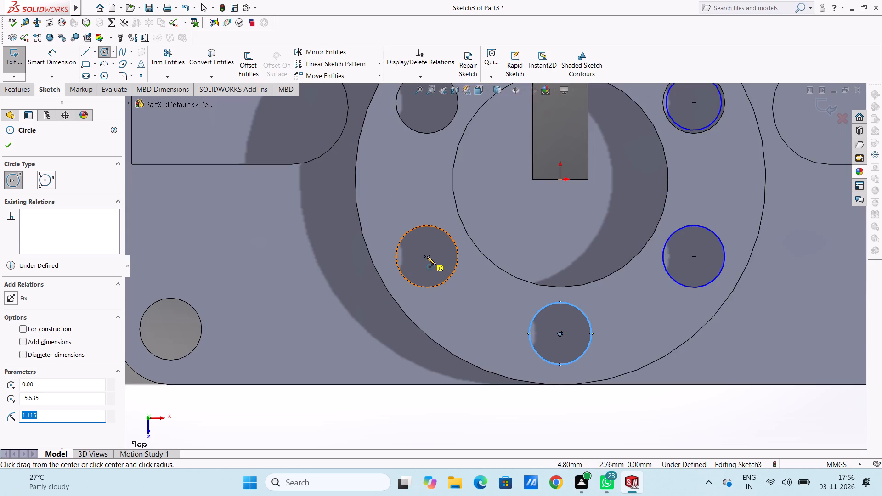
pyautogui.click(427, 256)
pyautogui.click(449, 278)
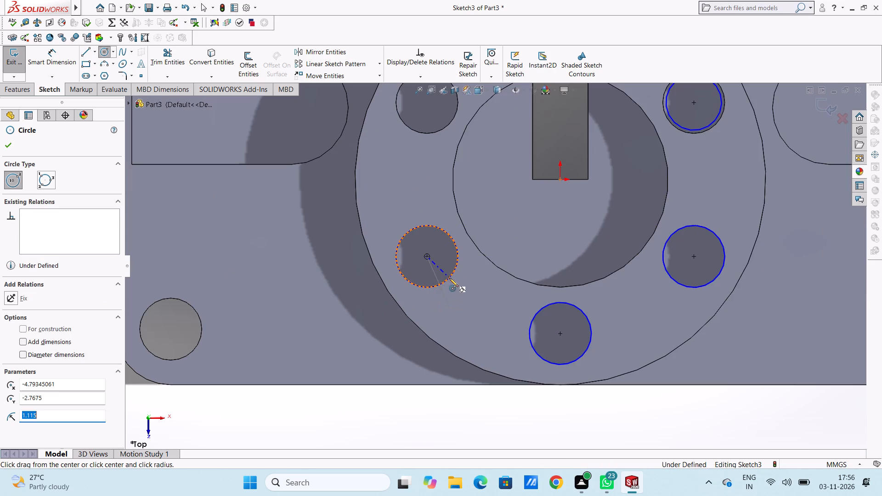
pyautogui.scroll(4, 458, 207)
pyautogui.scroll(-3, 489, 159)
pyautogui.scroll(3, 485, 160)
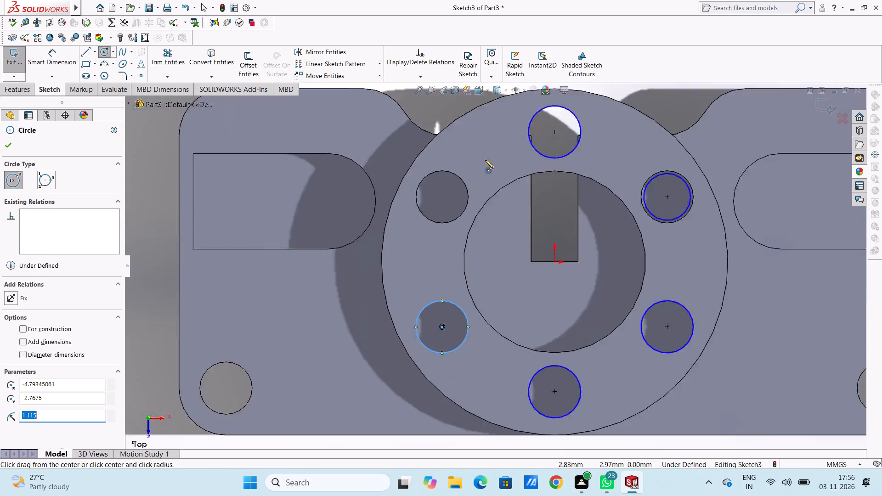
pyautogui.scroll(2, 485, 160)
pyautogui.scroll(-4, 471, 222)
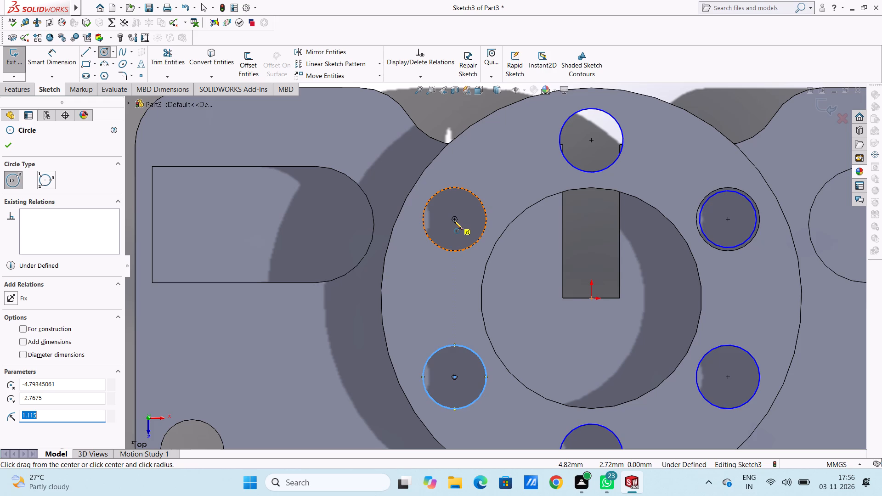
pyautogui.click(455, 218)
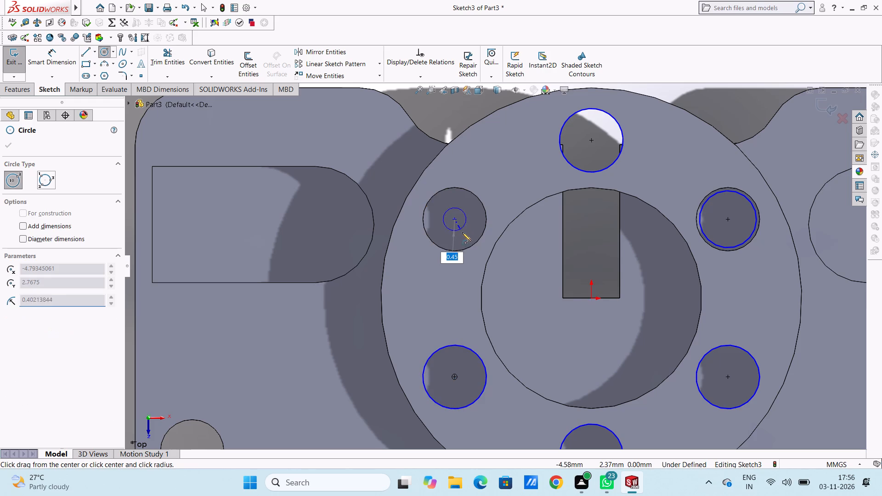
pyautogui.click(471, 249)
pyautogui.scroll(4, 415, 223)
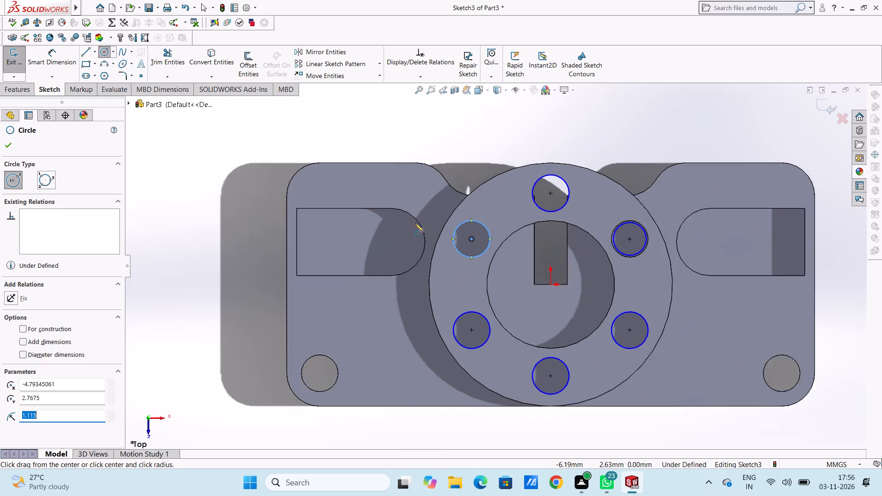
pyautogui.click(8, 143)
pyautogui.click(215, 192)
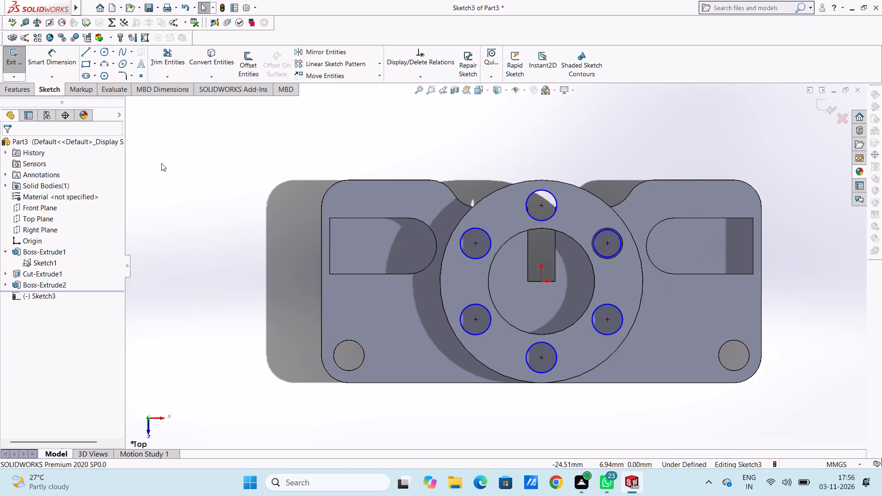
# Dimension the diameters of the top and upper-left sketched circles, accepting their existing values.
pyautogui.click(55, 59)
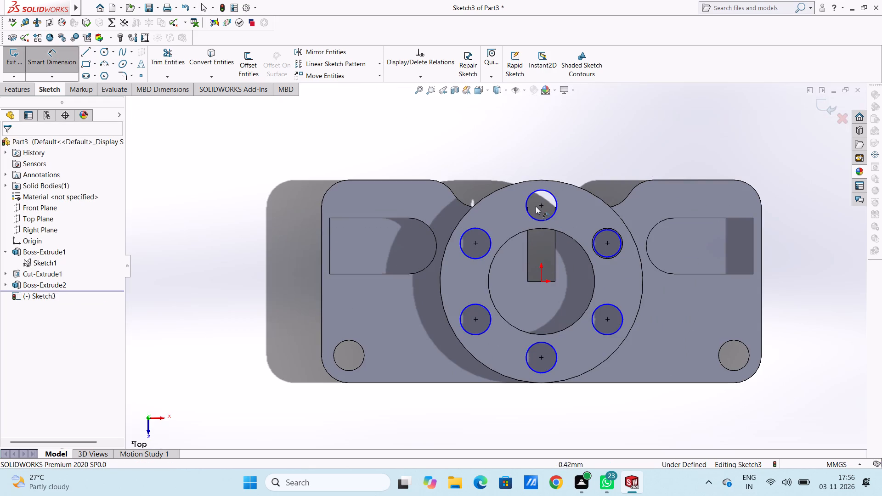
pyautogui.click(539, 191)
pyautogui.click(672, 144)
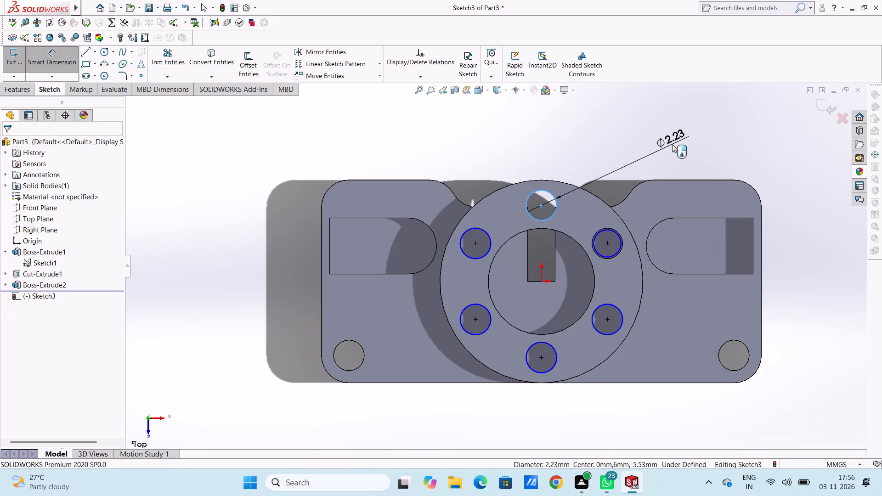
pyautogui.click(632, 131)
pyautogui.click(605, 137)
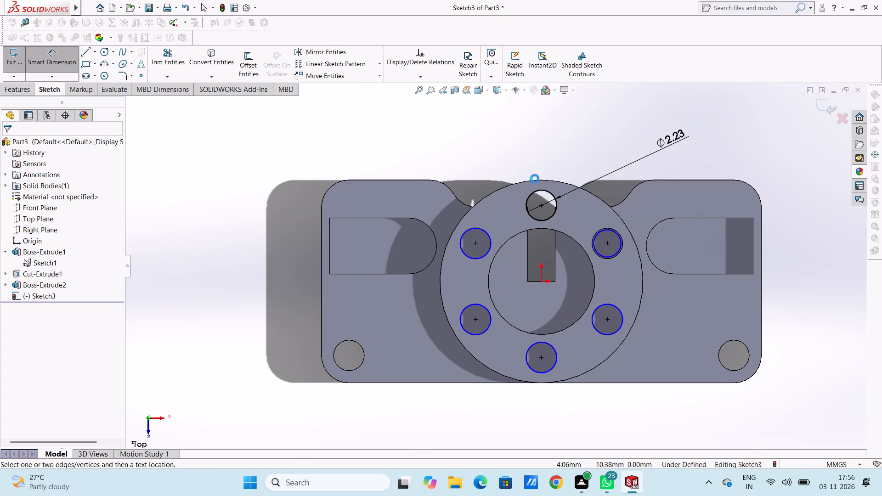
pyautogui.click(472, 261)
pyautogui.click(293, 326)
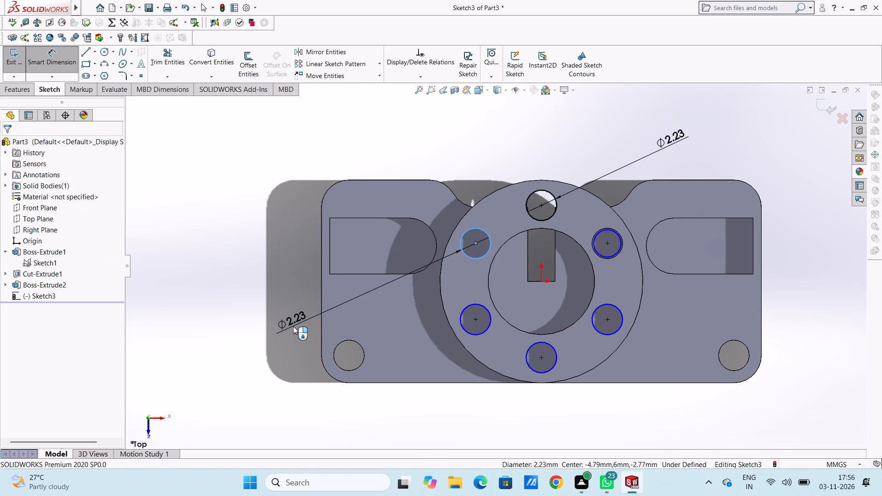
pyautogui.doubleClick(251, 311)
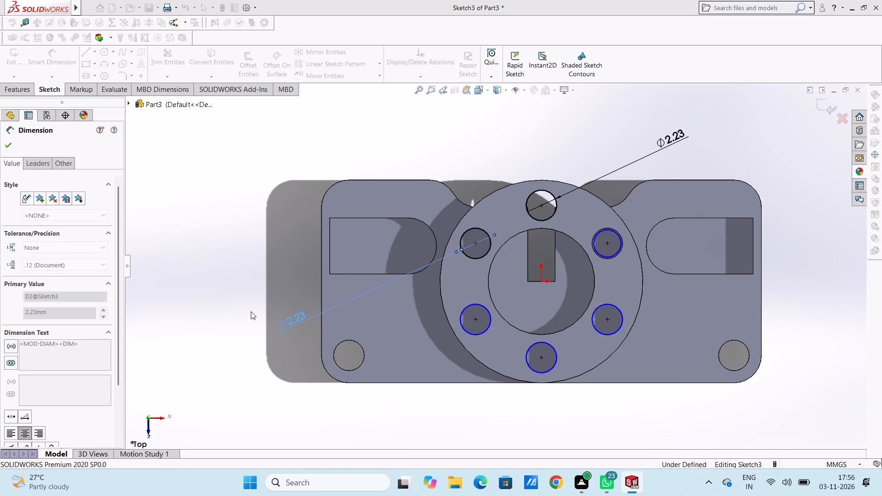
# Dimension the diameters of the lower-left and bottom sketched circles, accepting their existing values.
pyautogui.scroll(4, 472, 342)
pyautogui.scroll(-4, 505, 334)
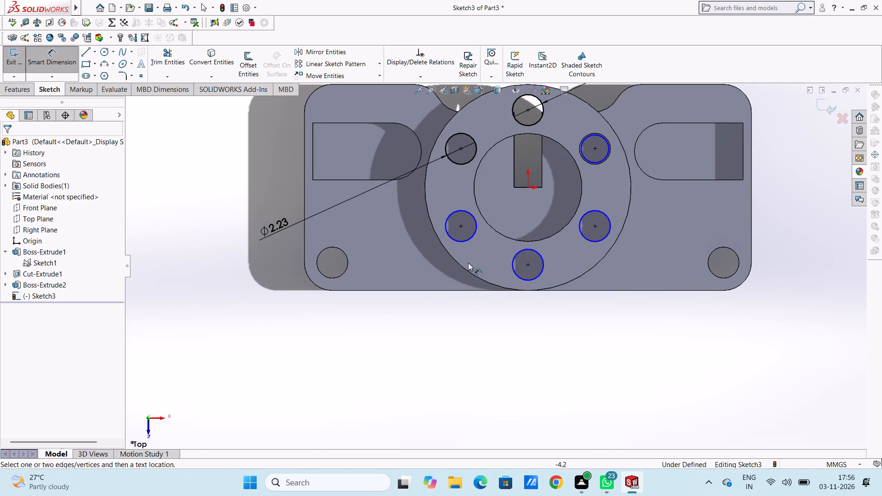
pyautogui.click(465, 243)
pyautogui.click(327, 359)
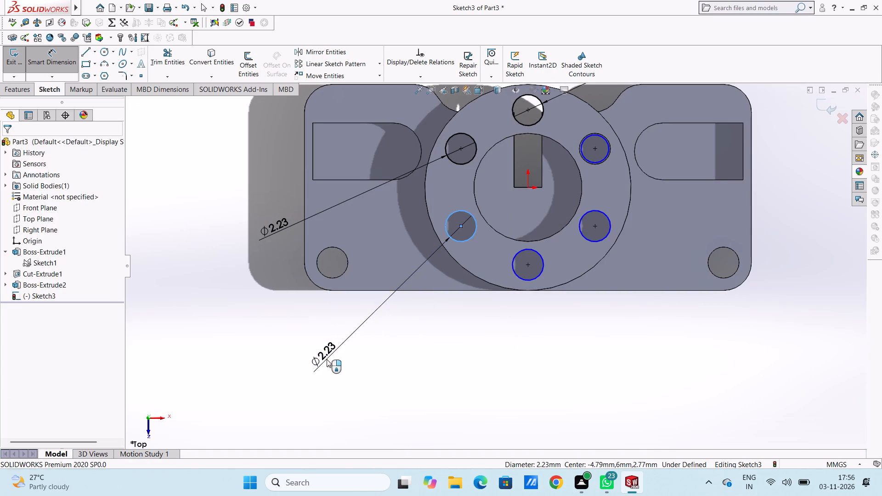
pyautogui.click(291, 341)
pyautogui.click(279, 337)
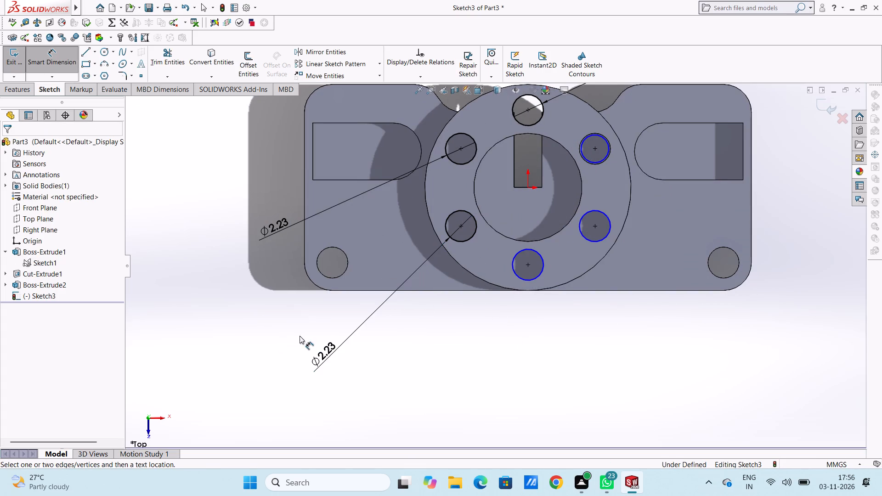
pyautogui.click(542, 265)
pyautogui.click(672, 362)
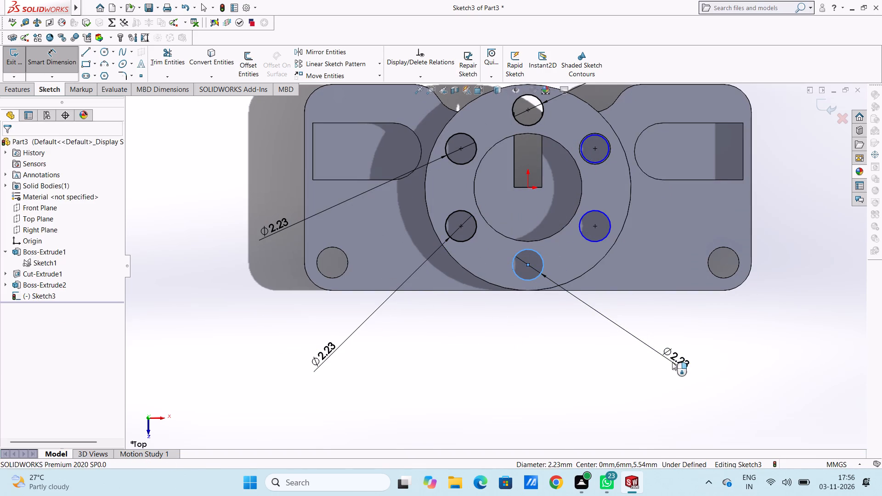
pyautogui.click(623, 342)
pyautogui.click(631, 350)
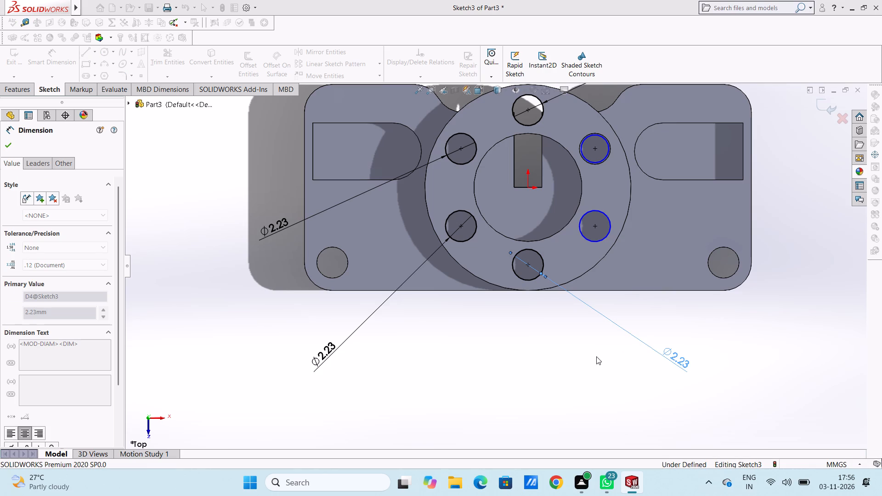
pyautogui.click(596, 356)
# Dimension the diameter of the sketched circle over the ring's lower-right hole, accepting its existing value.
pyautogui.click(599, 241)
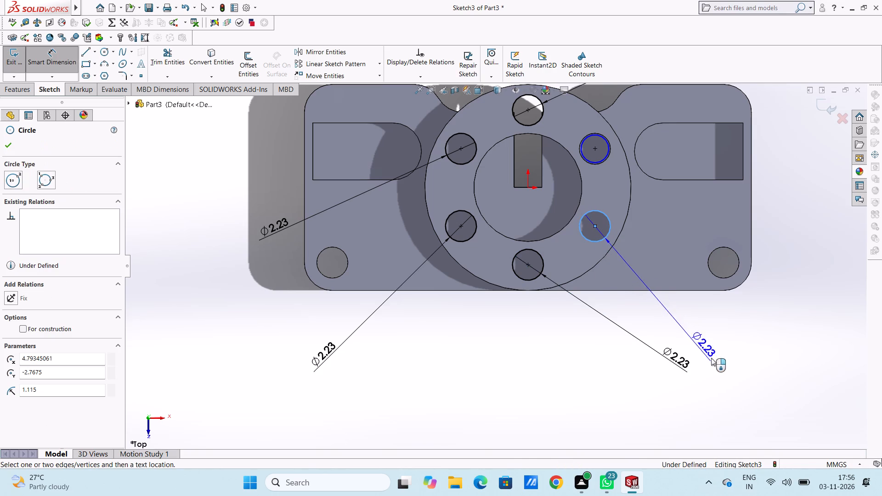
pyautogui.click(594, 389)
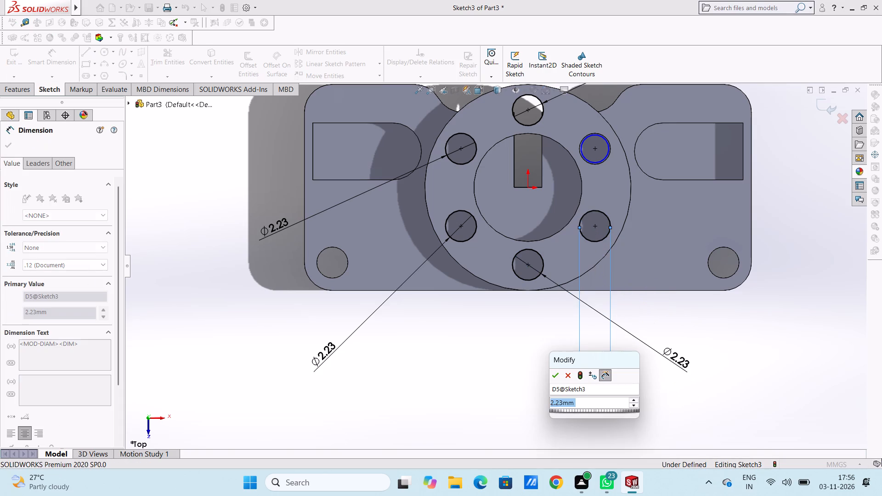
pyautogui.doubleClick(553, 377)
# Dimension the sketched circle over the ring's upper-right hole and set its diameter to 2.23 mm.
pyautogui.scroll(4, 552, 361)
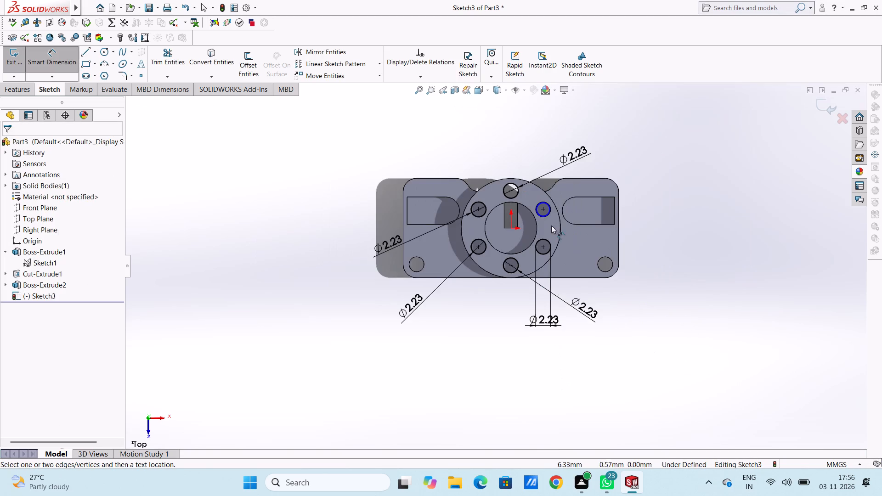
pyautogui.scroll(-4, 543, 221)
pyautogui.scroll(3, 537, 192)
pyautogui.scroll(-3, 517, 220)
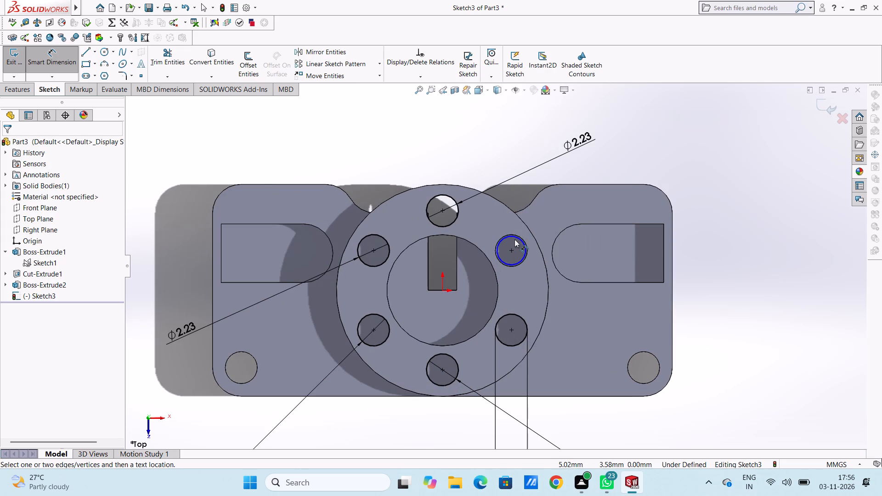
pyautogui.click(515, 238)
pyautogui.click(745, 179)
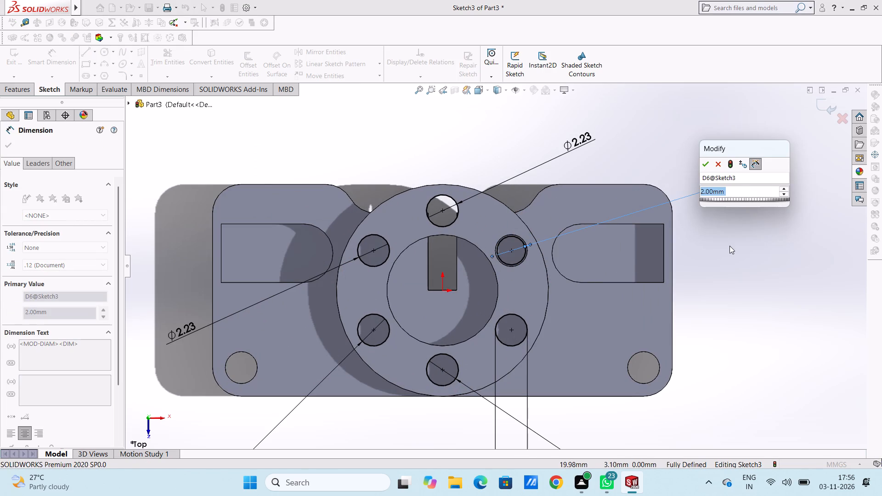
pyautogui.write('2.23')
pyautogui.press('Return')
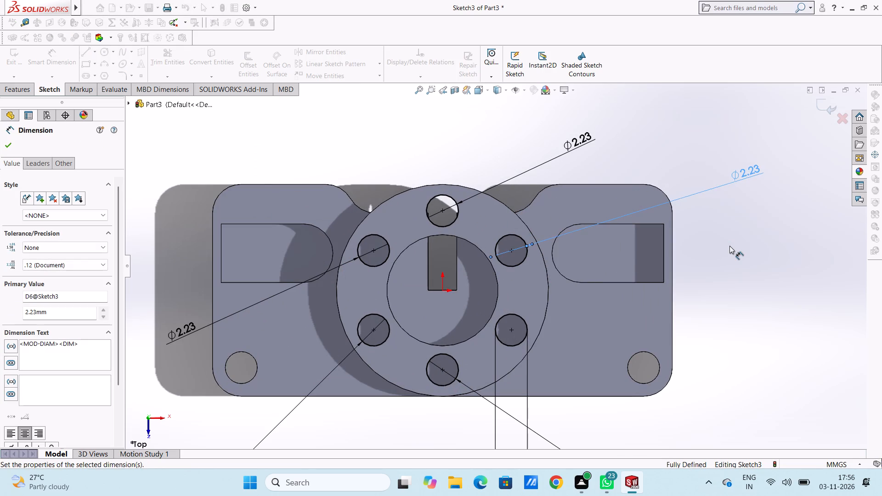
pyautogui.click(666, 162)
pyautogui.scroll(3, 544, 306)
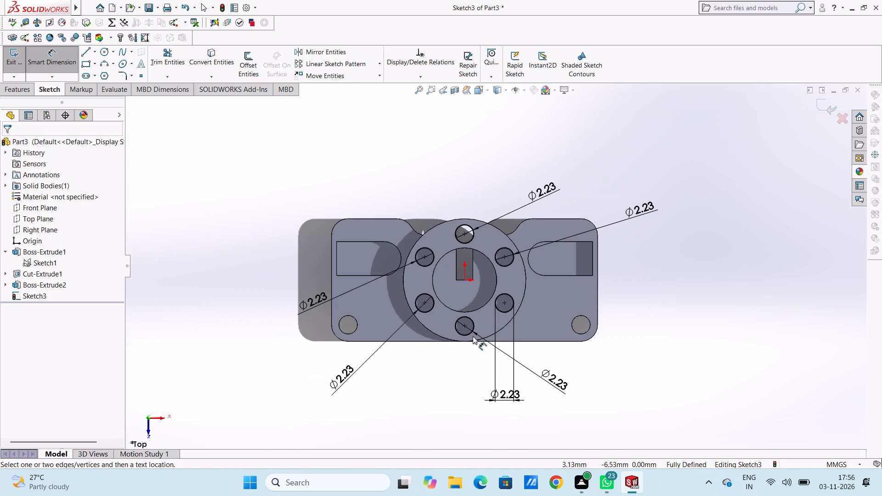
pyautogui.click(53, 62)
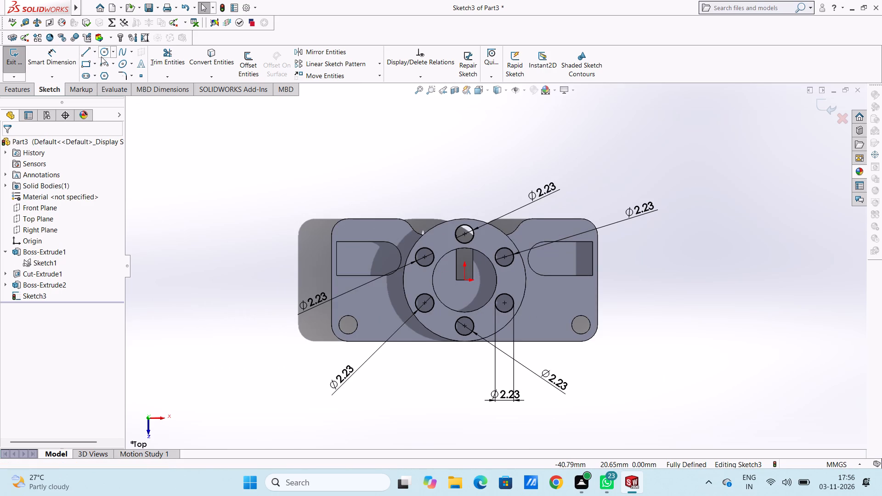
# Sketch a circle of 3.875 mm radius centred on the origin, snapped to the edge of the ring's central bore.
pyautogui.click(104, 51)
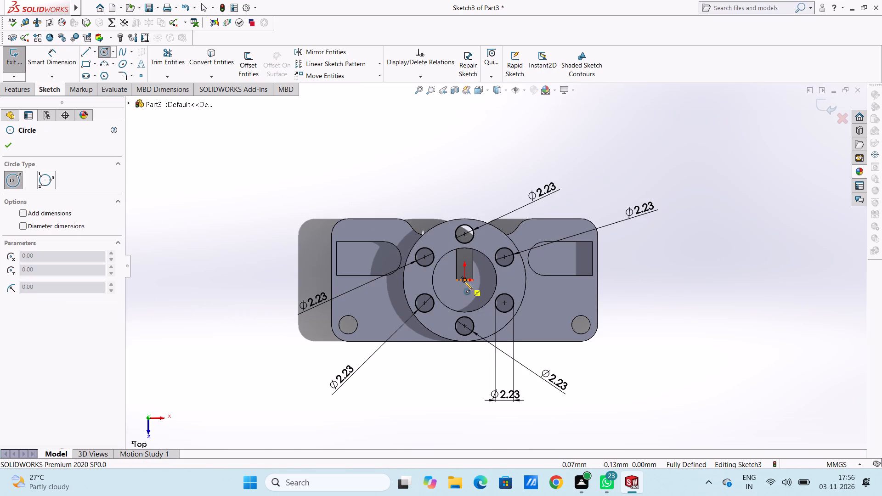
pyautogui.click(464, 281)
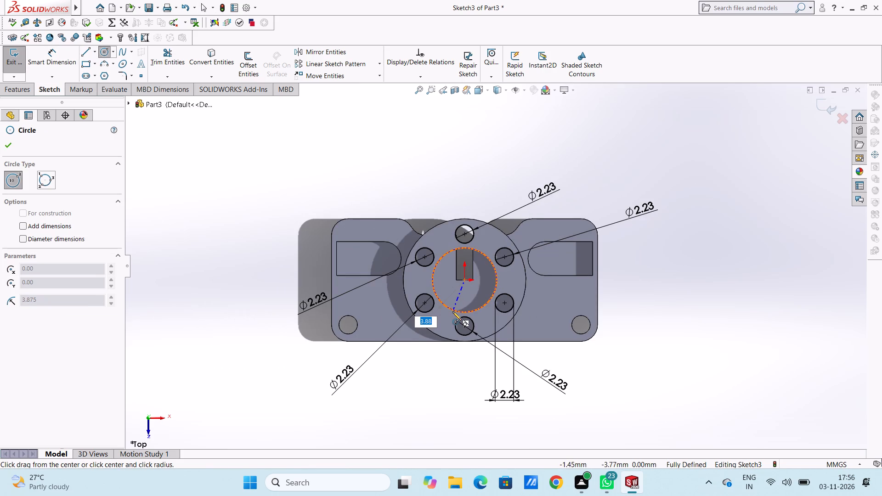
pyautogui.click(452, 311)
pyautogui.rightClick(311, 165)
pyautogui.click(317, 171)
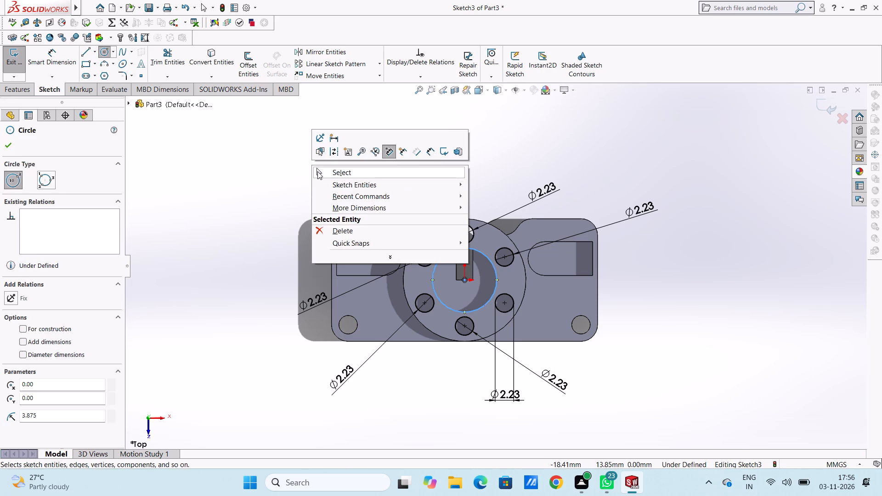
pyautogui.click(300, 176)
# Dimension the diameter of the central sketched circle, accepting its existing value.
pyautogui.click(64, 59)
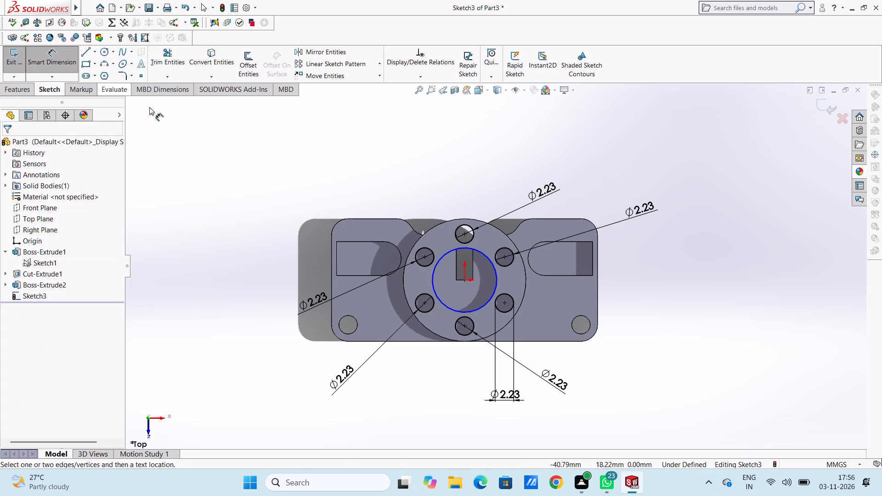
pyautogui.click(436, 264)
pyautogui.click(364, 163)
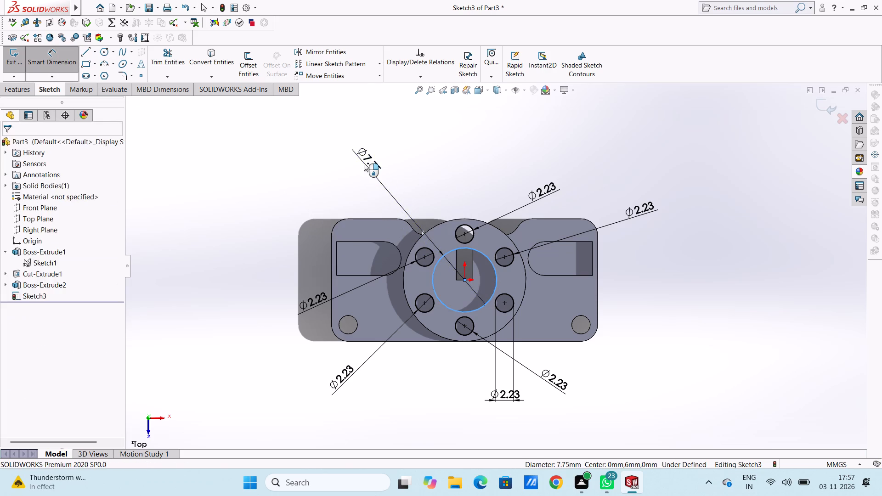
pyautogui.click(323, 146)
pyautogui.click(315, 157)
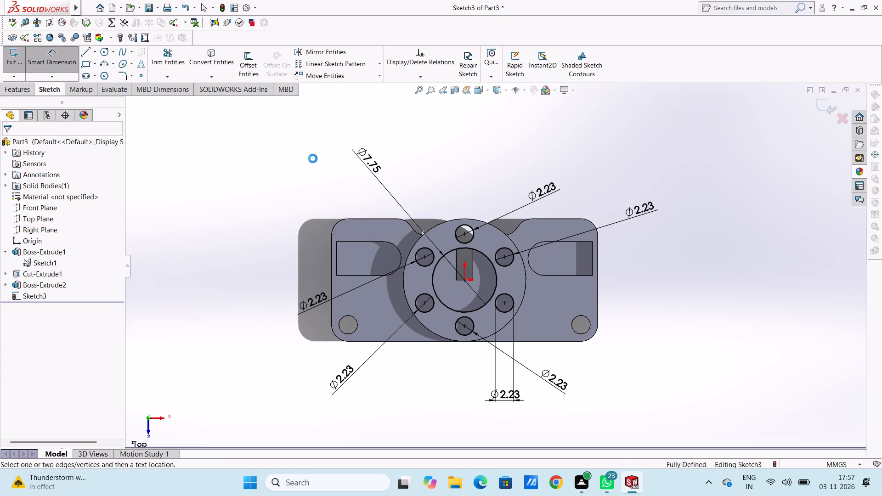
pyautogui.scroll(1, 473, 278)
pyautogui.moveTo(473, 278); pyautogui.dragTo(439, 188, button='middle')
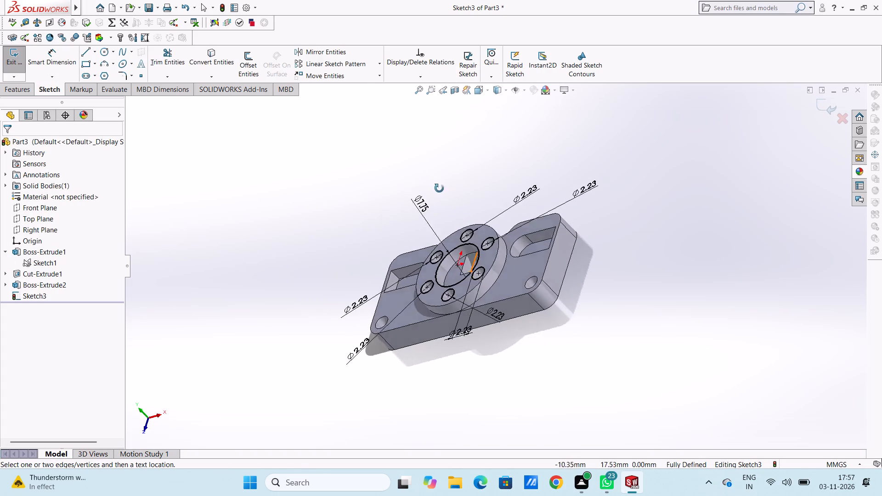
pyautogui.moveTo(439, 188); pyautogui.dragTo(446, 203, button='middle')
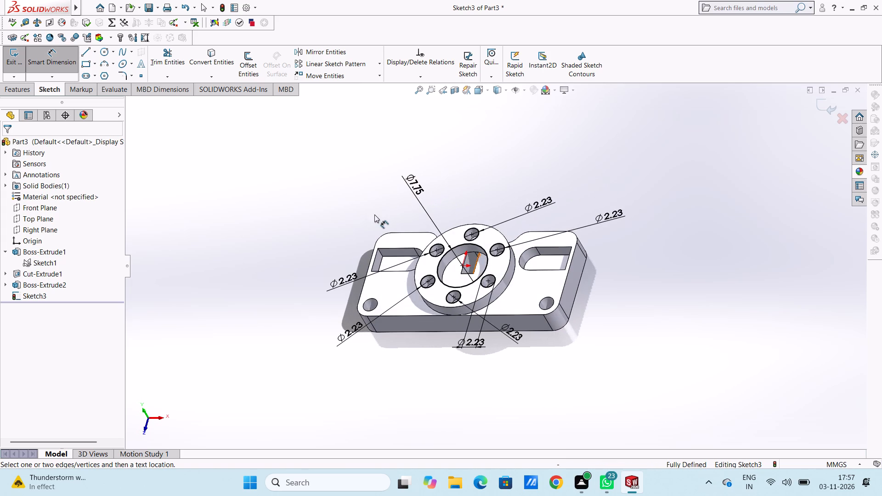
pyautogui.click(62, 65)
# Cut-extrude the six small circles and the central circle from the sketch plane with the Through All end condition.
pyautogui.click(28, 90)
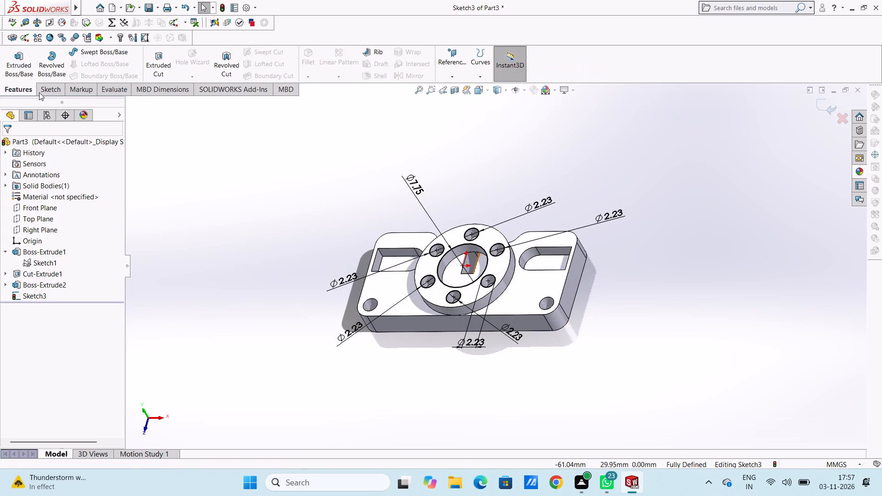
pyautogui.click(156, 60)
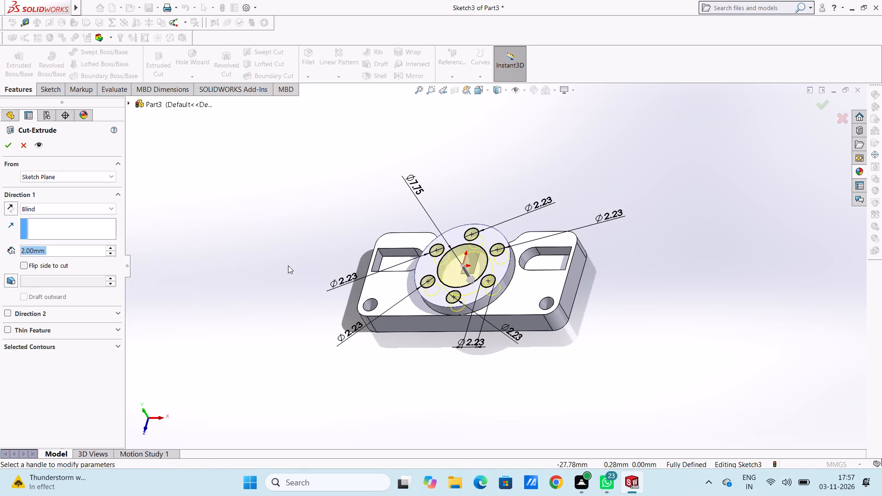
pyautogui.click(82, 176)
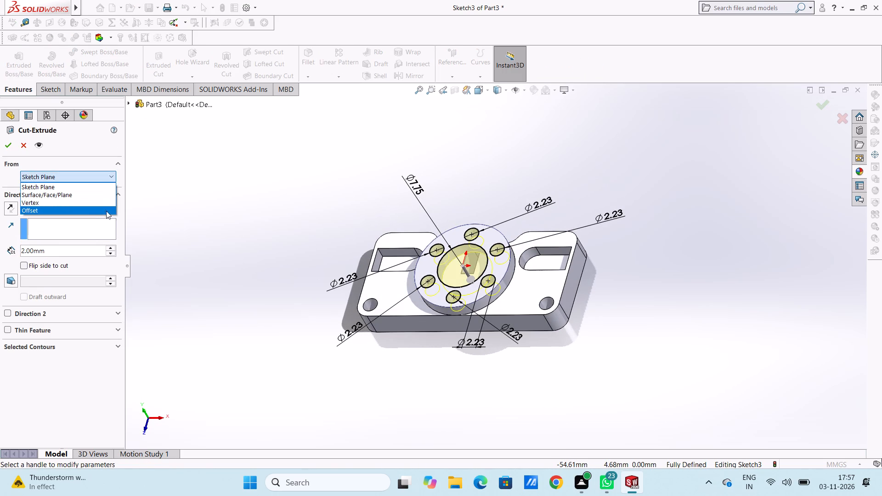
pyautogui.click(203, 202)
pyautogui.click(107, 211)
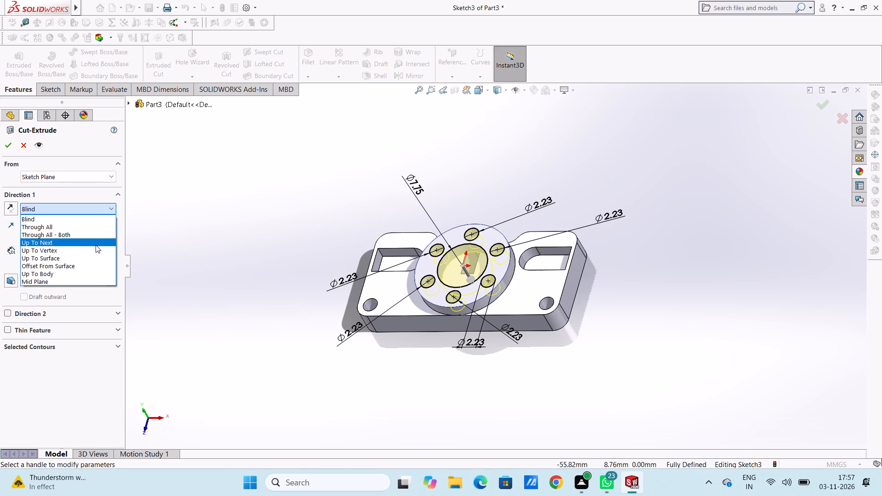
pyautogui.click(74, 228)
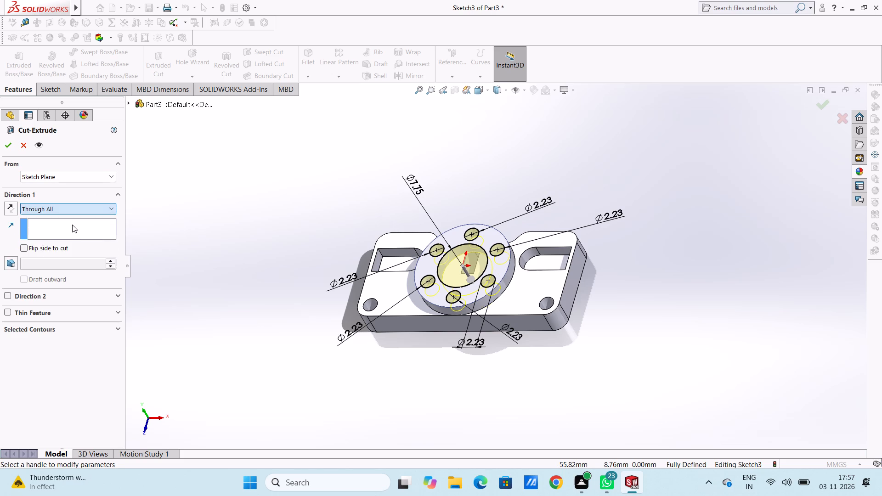
pyautogui.click(9, 147)
pyautogui.click(243, 224)
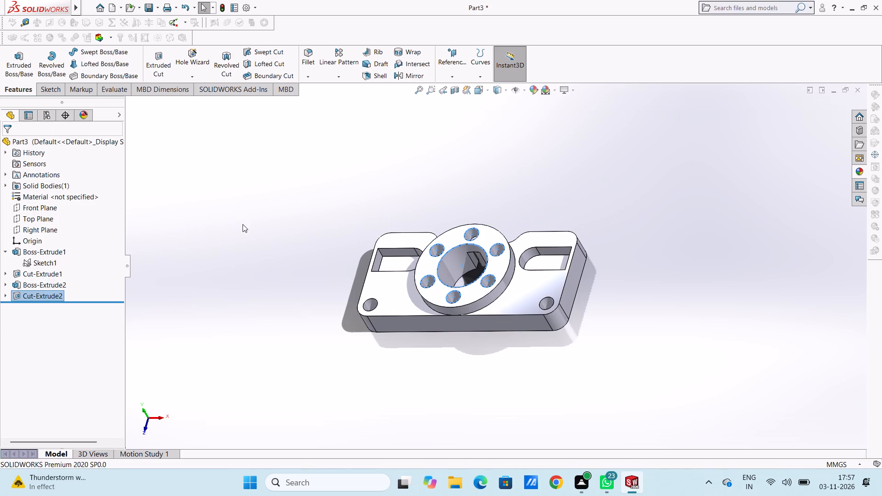
# Examine the part from several angles, checking the ring's holes, the central bore and the plate's slots.
pyautogui.moveTo(311, 210); pyautogui.dragTo(324, 299, button='middle')
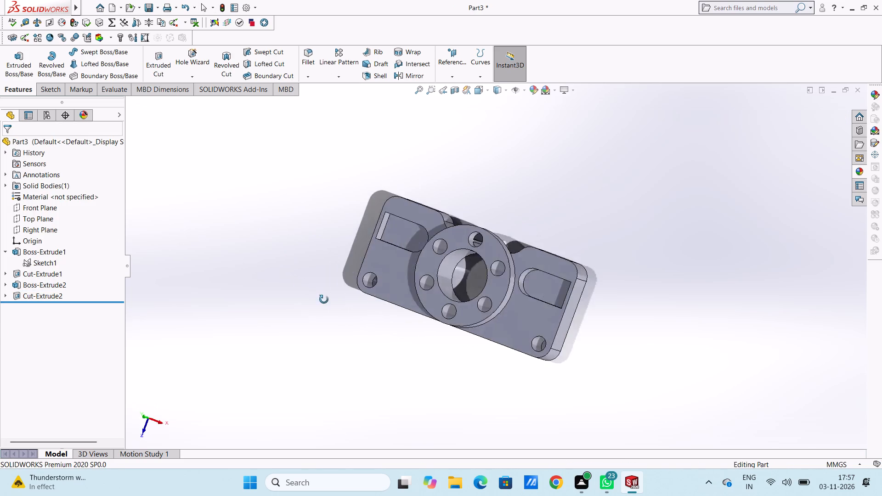
pyautogui.moveTo(324, 299); pyautogui.dragTo(344, 281, button='middle')
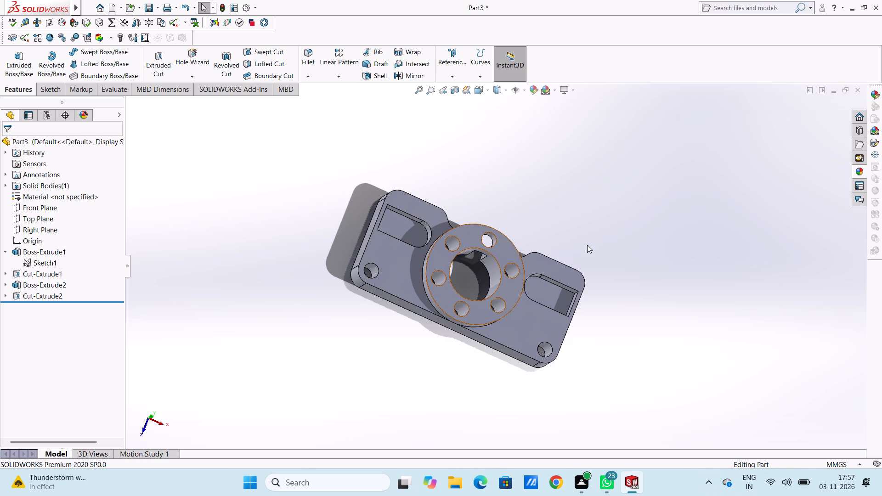
pyautogui.moveTo(601, 308); pyautogui.dragTo(576, 234, button='middle')
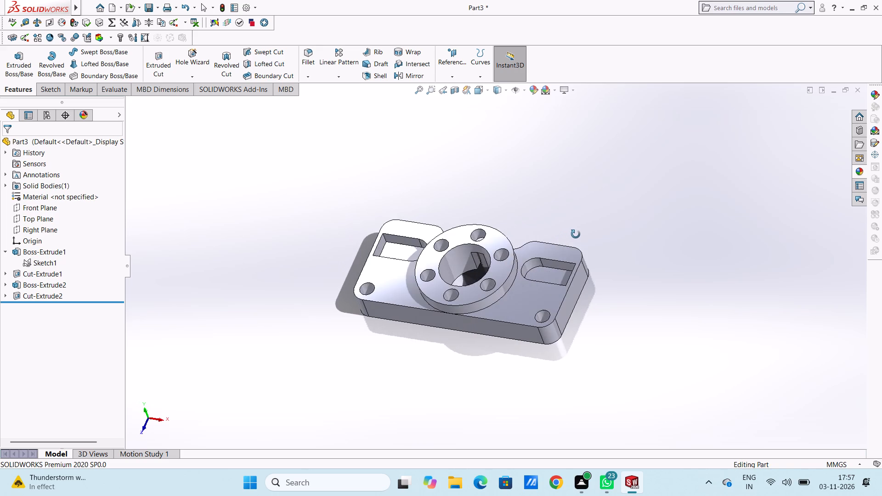
pyautogui.moveTo(576, 234); pyautogui.dragTo(552, 238, button='middle')
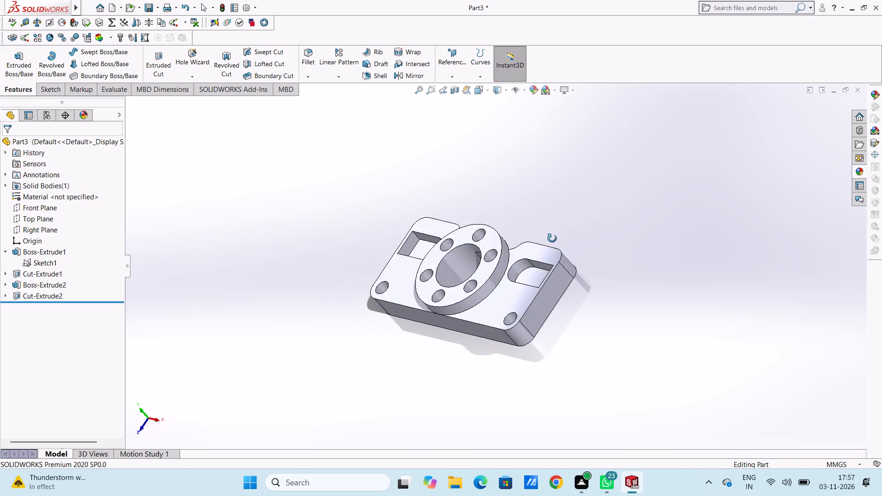
pyautogui.moveTo(552, 238); pyautogui.dragTo(561, 239, button='middle')
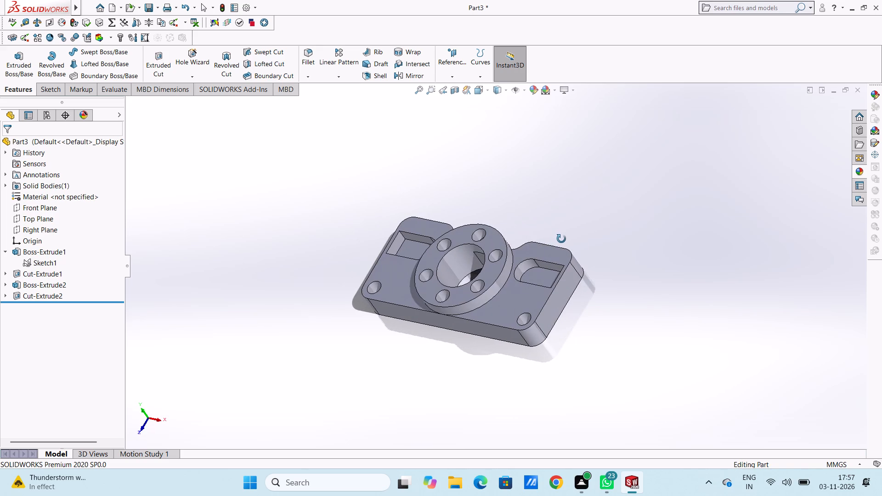
pyautogui.moveTo(561, 239); pyautogui.dragTo(598, 259, button='middle')
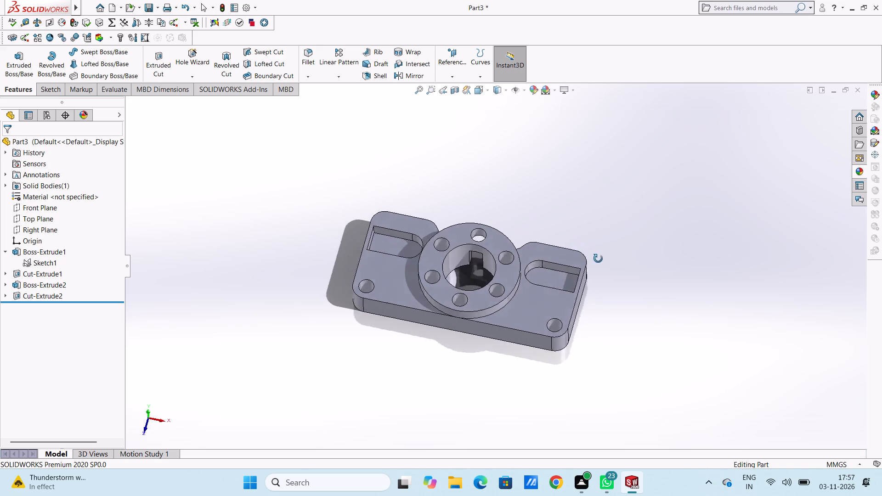
pyautogui.moveTo(598, 259); pyautogui.dragTo(622, 273, button='middle')
pyautogui.scroll(1, 622, 273)
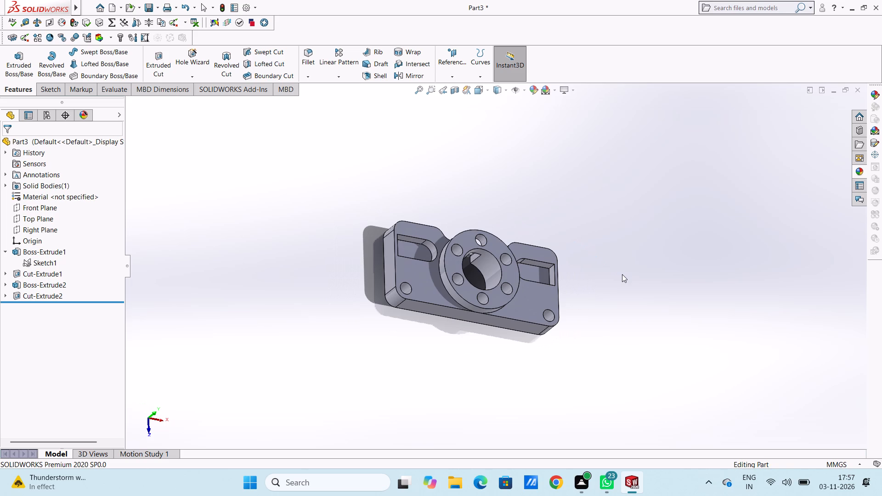
pyautogui.moveTo(601, 255); pyautogui.dragTo(575, 257, button='middle')
pyautogui.moveTo(575, 257); pyautogui.dragTo(542, 261, button='middle')
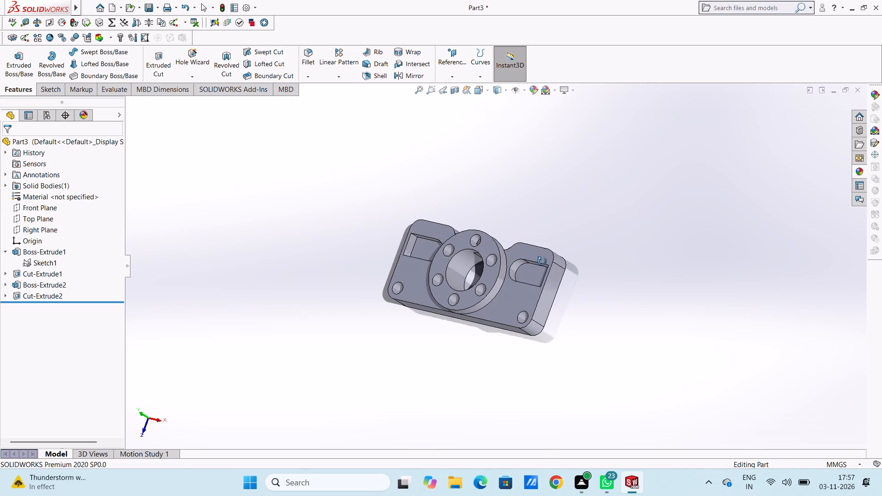
pyautogui.moveTo(542, 261); pyautogui.dragTo(543, 262, button='middle')
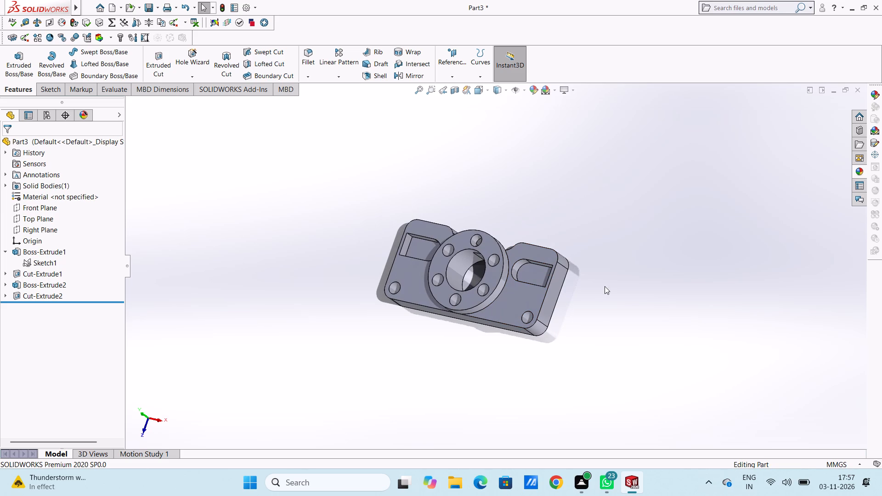
pyautogui.moveTo(605, 286); pyautogui.dragTo(626, 263, button='middle')
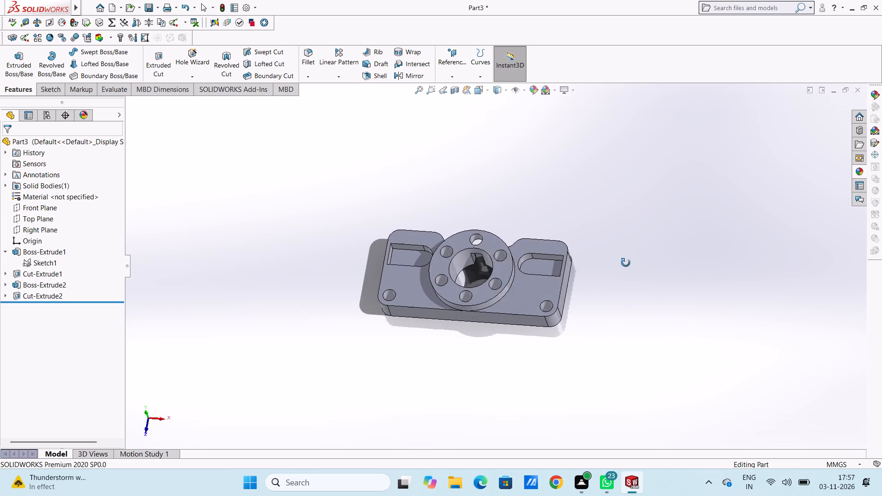
pyautogui.moveTo(626, 263); pyautogui.dragTo(596, 267, button='middle')
pyautogui.scroll(-4, 565, 274)
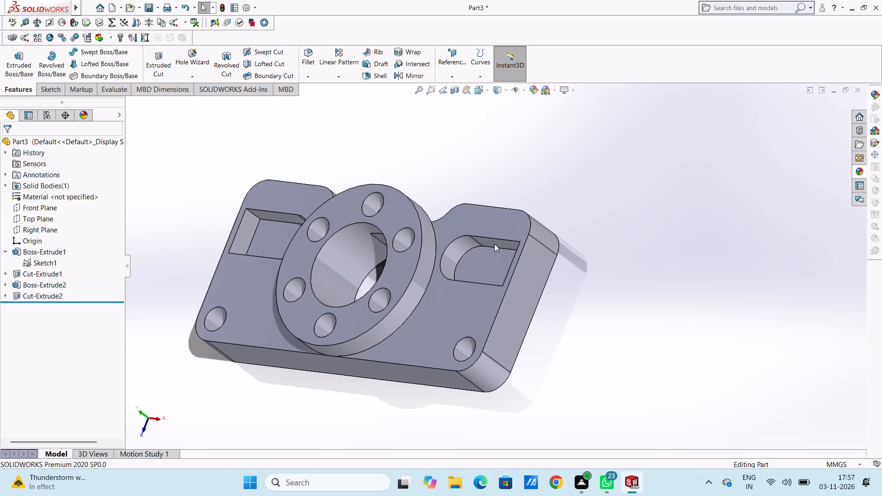
pyautogui.moveTo(509, 256); pyautogui.dragTo(505, 248, button='middle')
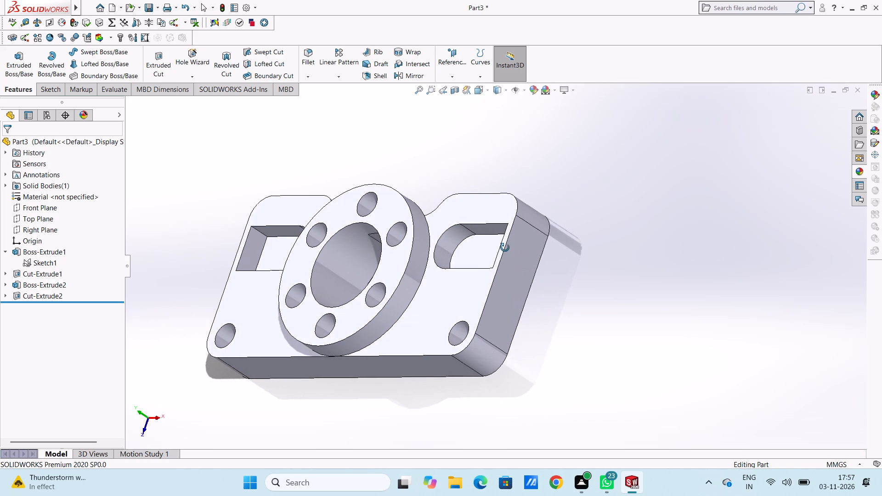
# Fillet the rounded floor edges inside both slots of the plate with a symmetric 2 mm radius and tangent propagation.
pyautogui.moveTo(505, 248); pyautogui.dragTo(514, 237, button='middle')
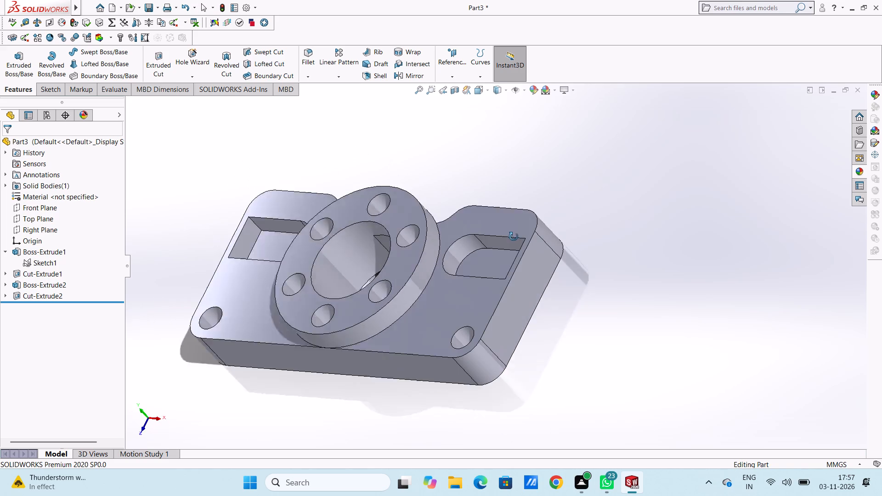
pyautogui.moveTo(514, 237); pyautogui.dragTo(509, 241, button='middle')
pyautogui.scroll(-1, 501, 198)
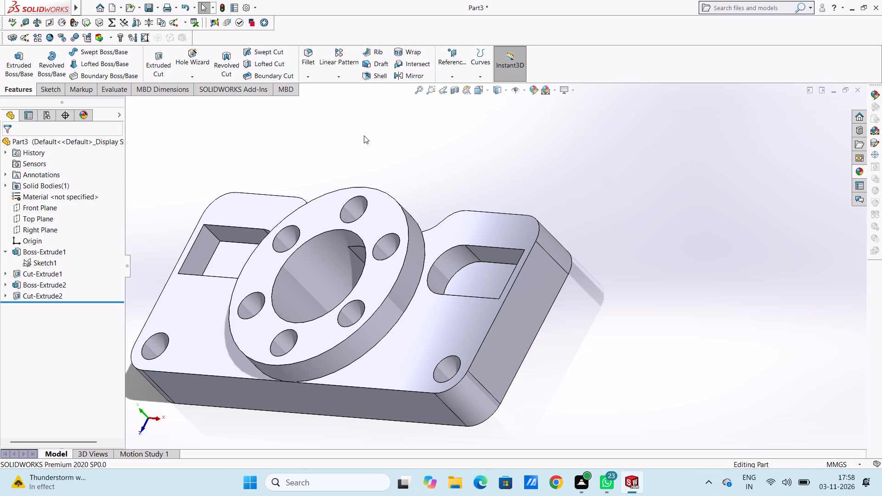
pyautogui.click(307, 53)
pyautogui.click(455, 276)
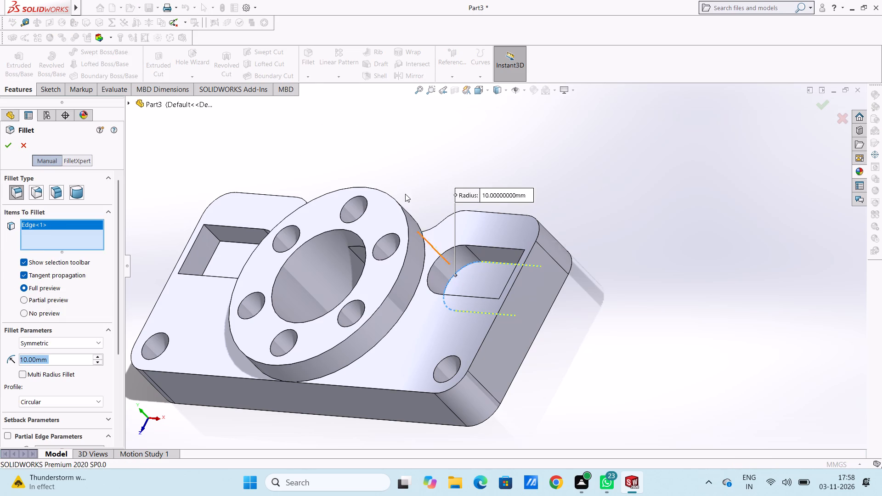
pyautogui.press('2')
pyautogui.press('Return')
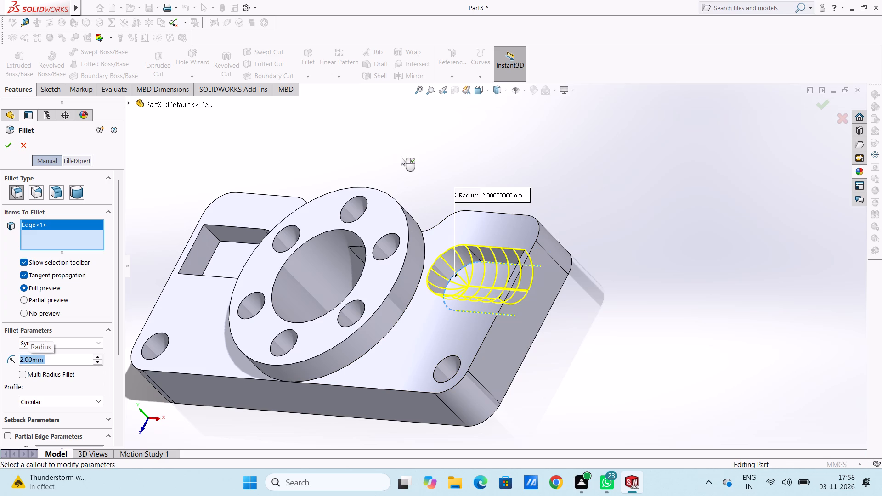
pyautogui.scroll(2, 395, 162)
pyautogui.moveTo(404, 173); pyautogui.dragTo(454, 204, button='middle')
pyautogui.moveTo(447, 206); pyautogui.dragTo(463, 215, button='middle')
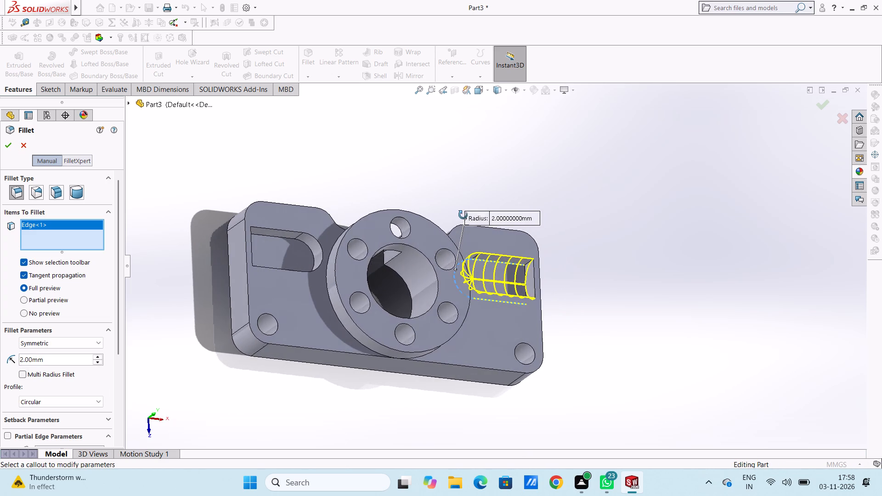
pyautogui.scroll(-2, 324, 266)
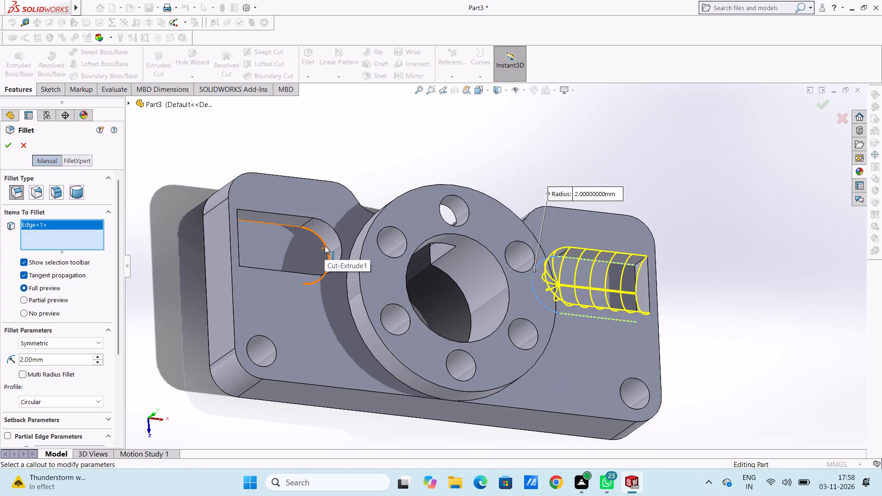
pyautogui.click(325, 246)
pyautogui.click(11, 143)
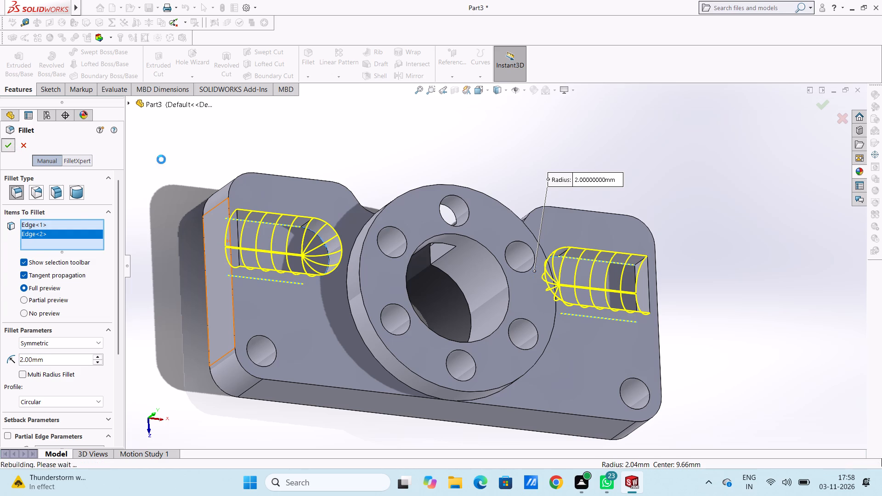
# Examine the part from several angles, including isometric and underside, checking the filleted slots, the ring and the plate's notched side.
pyautogui.scroll(3, 473, 193)
pyautogui.moveTo(536, 216); pyautogui.dragTo(487, 195, button='middle')
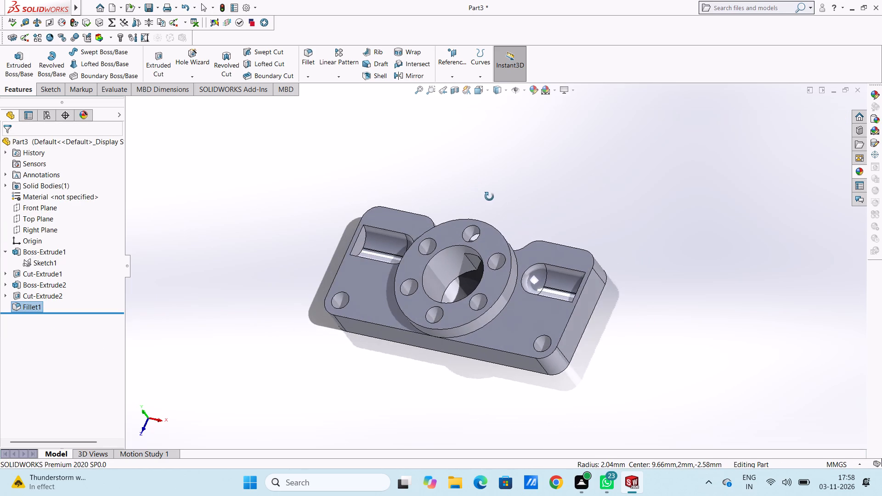
pyautogui.moveTo(621, 223); pyautogui.dragTo(601, 220, button='middle')
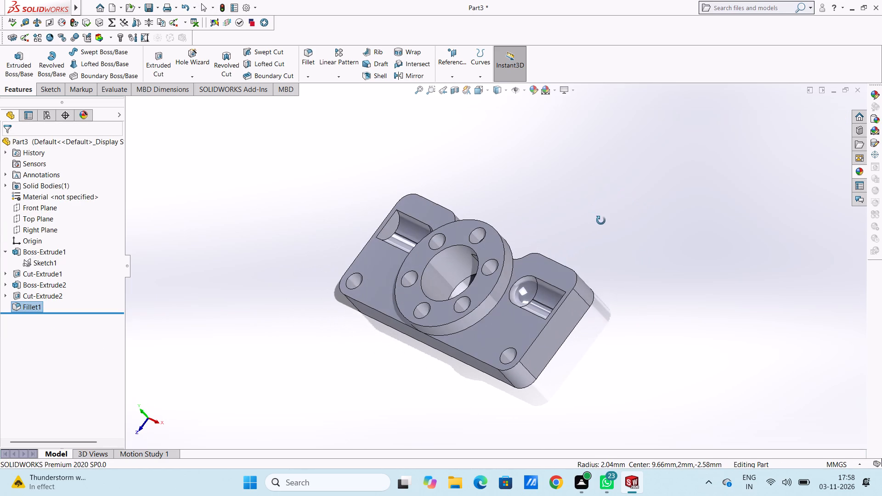
pyautogui.moveTo(601, 220); pyautogui.dragTo(646, 217, button='middle')
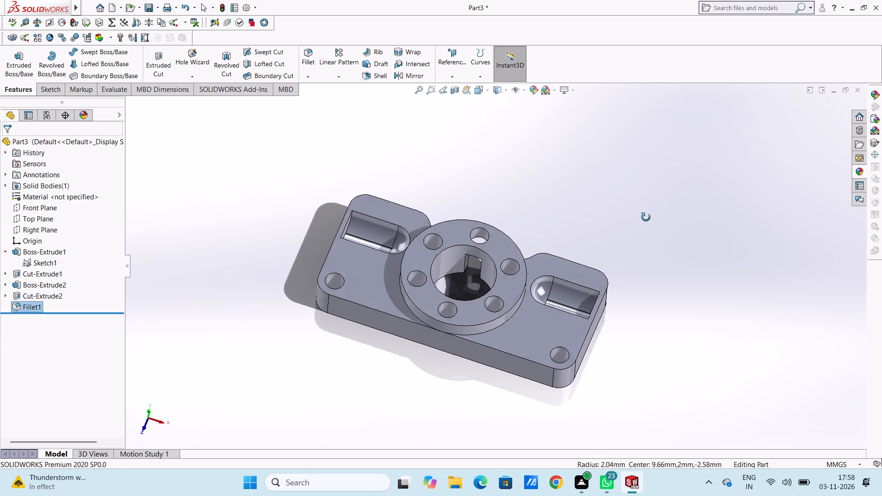
pyautogui.moveTo(646, 217); pyautogui.dragTo(646, 216, button='middle')
pyautogui.moveTo(628, 282); pyautogui.dragTo(624, 207, button='middle')
pyautogui.scroll(1, 628, 282)
pyautogui.moveTo(617, 317); pyautogui.dragTo(548, 317, button='middle')
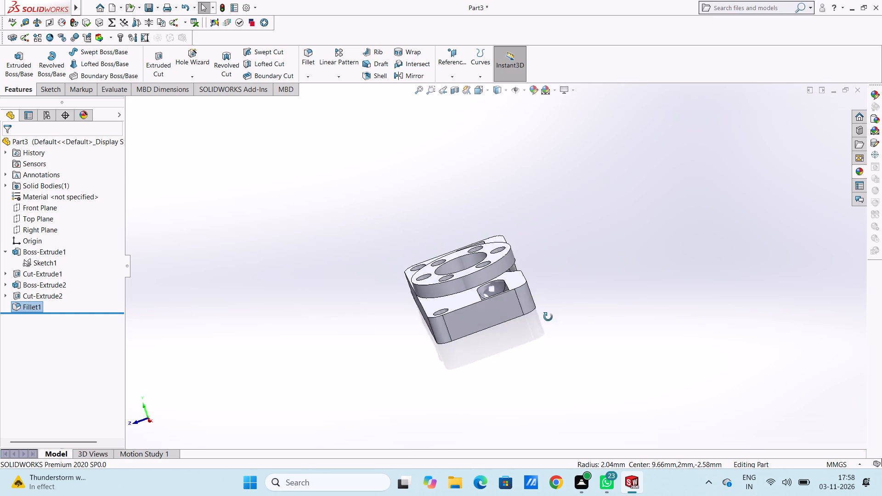
pyautogui.moveTo(548, 317); pyautogui.dragTo(602, 330, button='middle')
pyautogui.hotkey('ctrl', '7')
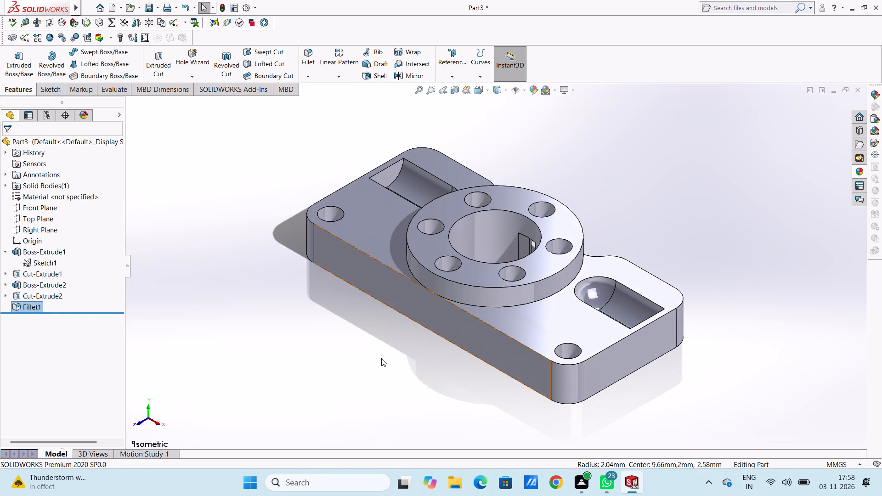
pyautogui.scroll(2, 381, 358)
pyautogui.moveTo(381, 358); pyautogui.dragTo(433, 281, button='middle')
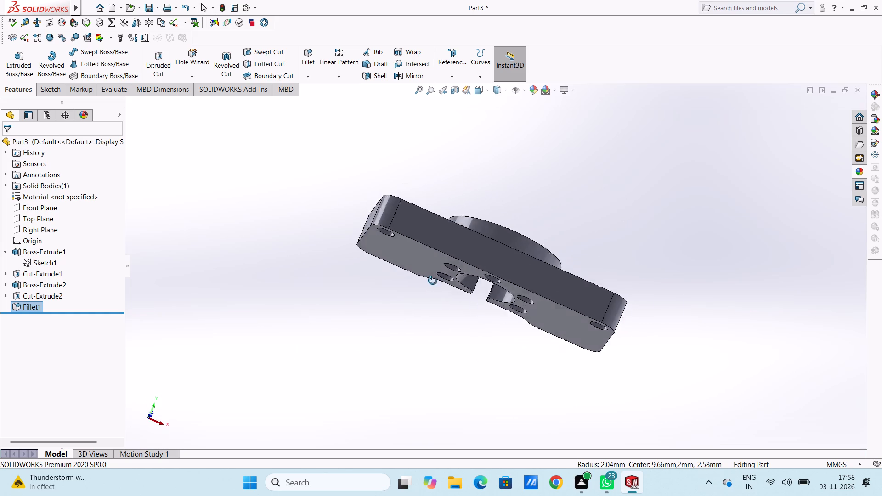
pyautogui.moveTo(433, 281); pyautogui.dragTo(414, 375, button='middle')
pyautogui.moveTo(447, 321); pyautogui.dragTo(447, 398, button='middle')
pyautogui.moveTo(456, 288); pyautogui.dragTo(456, 296, button='middle')
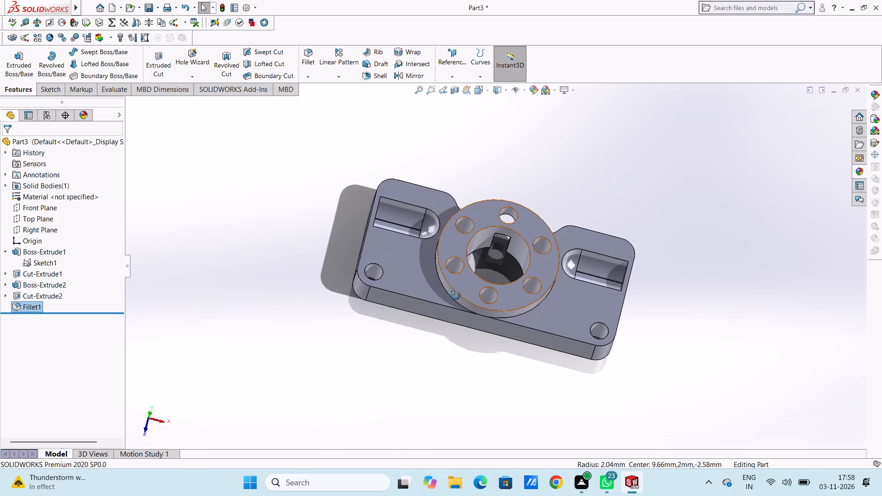
pyautogui.moveTo(456, 296); pyautogui.dragTo(439, 356, button='middle')
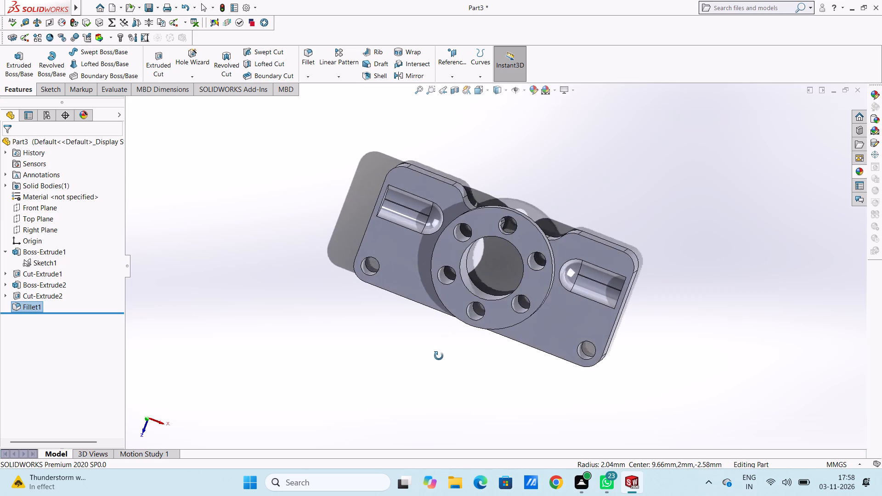
pyautogui.moveTo(439, 356); pyautogui.dragTo(455, 303, button='middle')
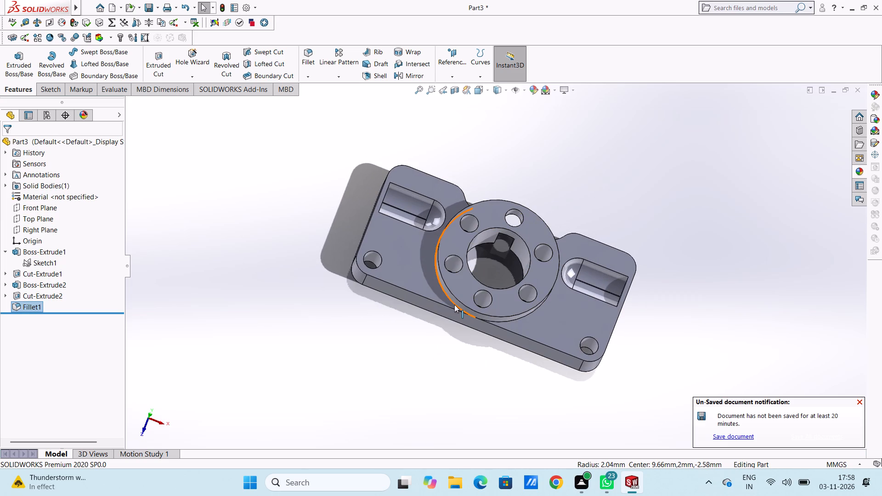
pyautogui.moveTo(405, 365); pyautogui.dragTo(408, 285, button='middle')
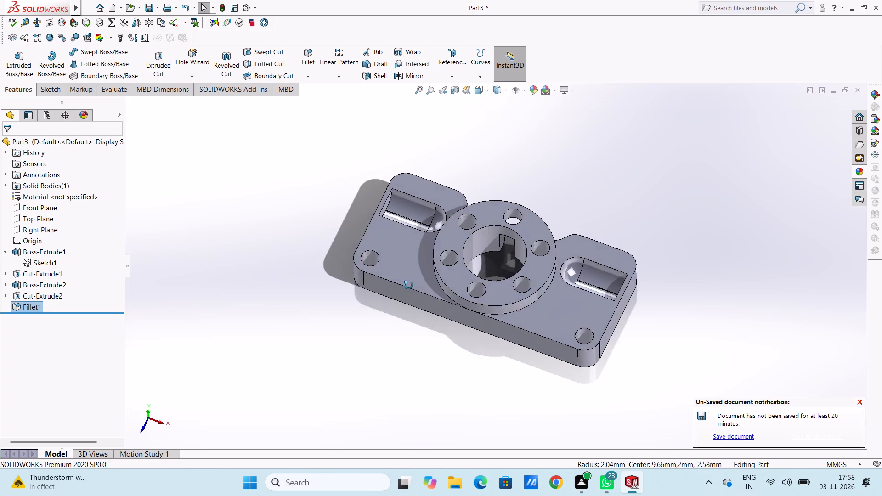
pyautogui.moveTo(408, 285); pyautogui.dragTo(411, 262, button='middle')
pyautogui.moveTo(439, 325); pyautogui.dragTo(447, 323, button='middle')
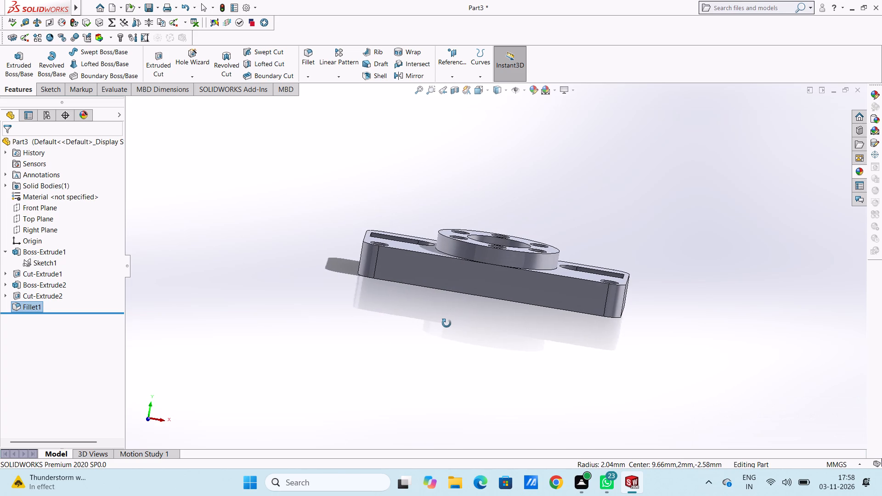
pyautogui.moveTo(447, 323); pyautogui.dragTo(331, 378, button='middle')
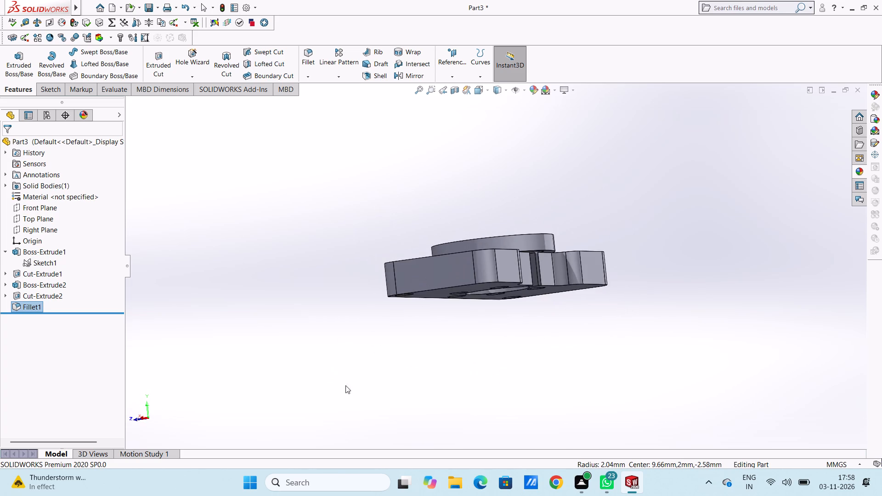
pyautogui.moveTo(454, 287); pyautogui.dragTo(428, 396, button='middle')
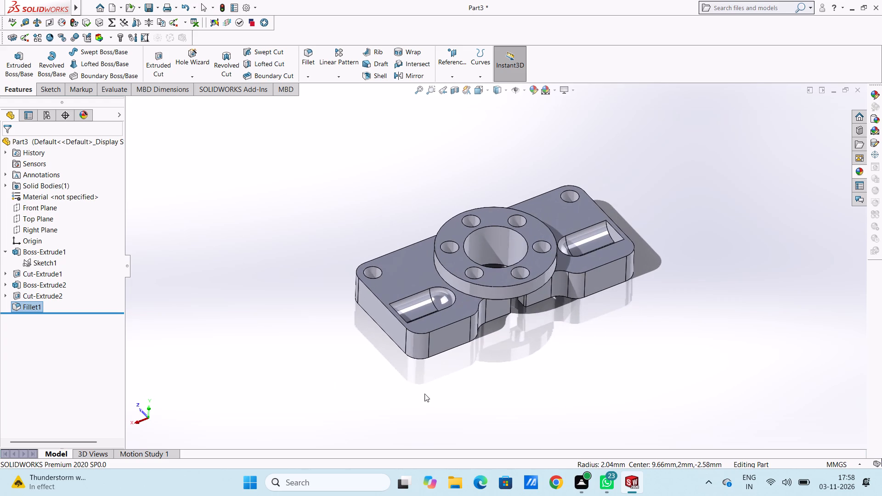
# Fillet the outer perimeter edge of the plate's ring-side face with a symmetric 0.5 mm radius and tangent propagation.
pyautogui.click(309, 60)
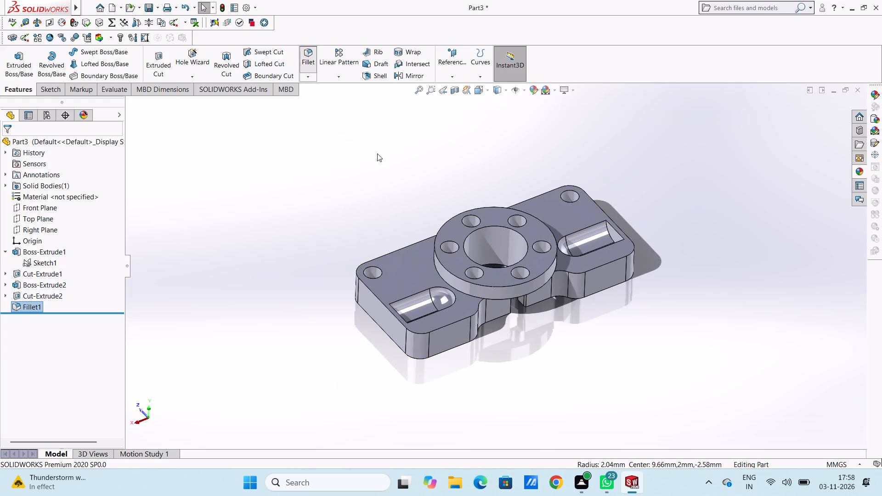
pyautogui.scroll(-3, 464, 343)
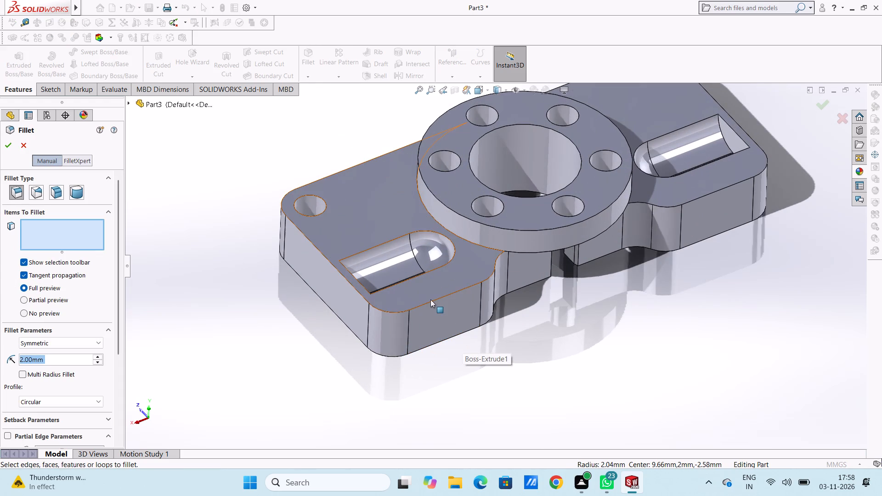
pyautogui.click(431, 302)
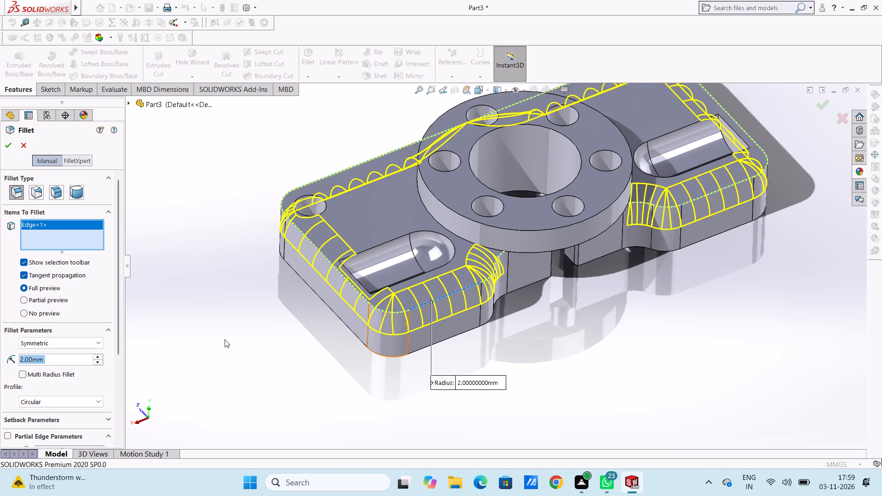
pyautogui.press('1')
pyautogui.press('Return')
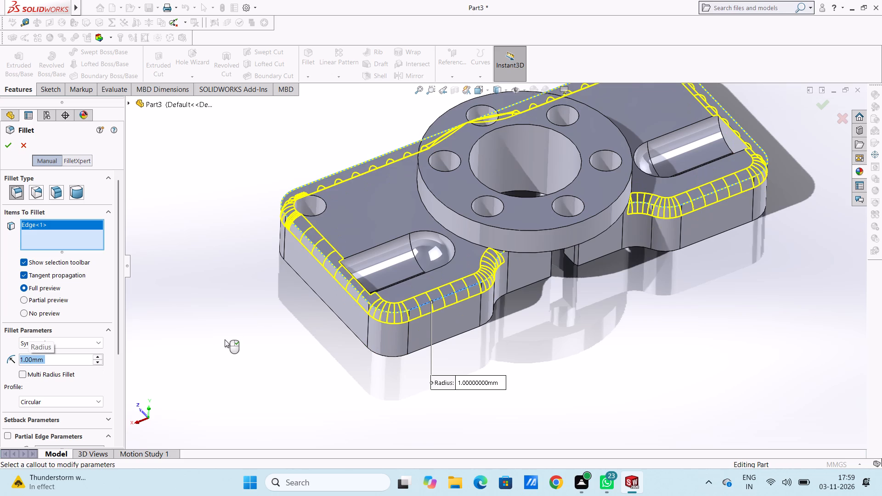
pyautogui.write('0.2')
pyautogui.press('Return')
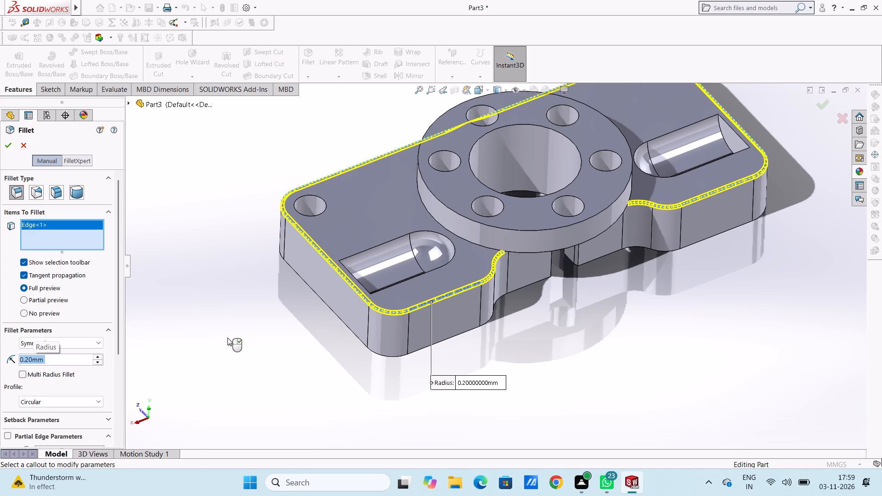
pyautogui.write('0.5')
pyautogui.press('Return')
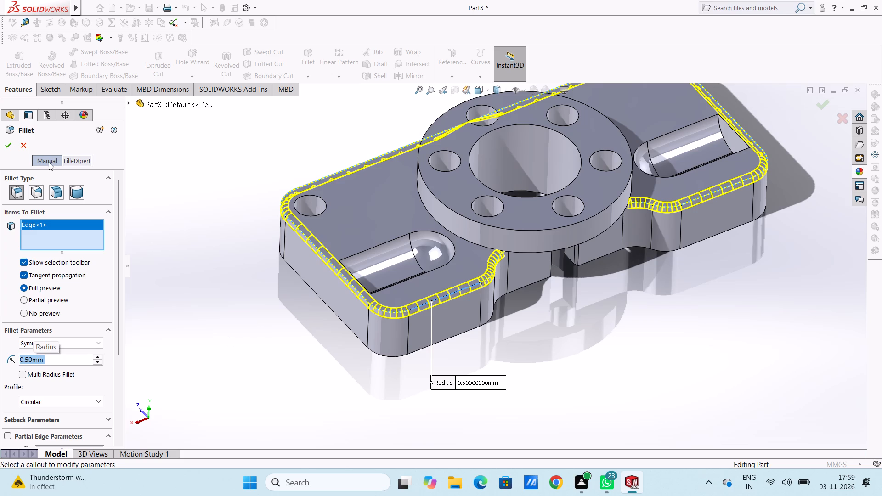
pyautogui.click(9, 145)
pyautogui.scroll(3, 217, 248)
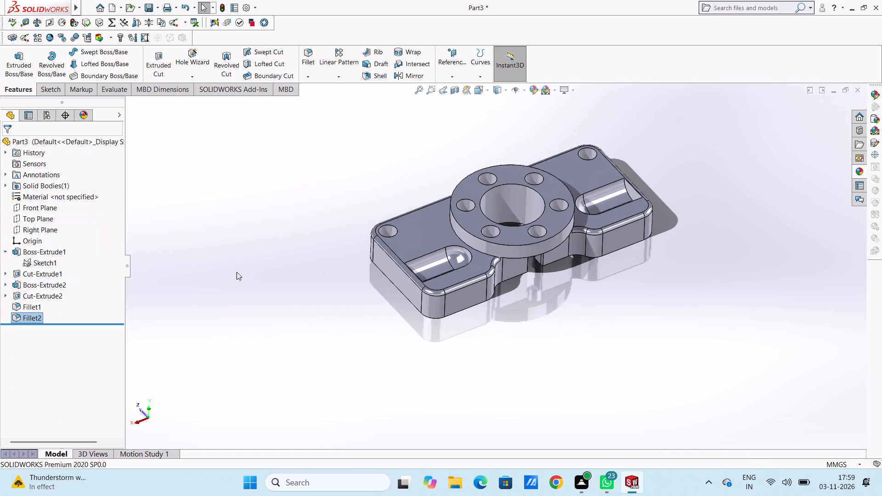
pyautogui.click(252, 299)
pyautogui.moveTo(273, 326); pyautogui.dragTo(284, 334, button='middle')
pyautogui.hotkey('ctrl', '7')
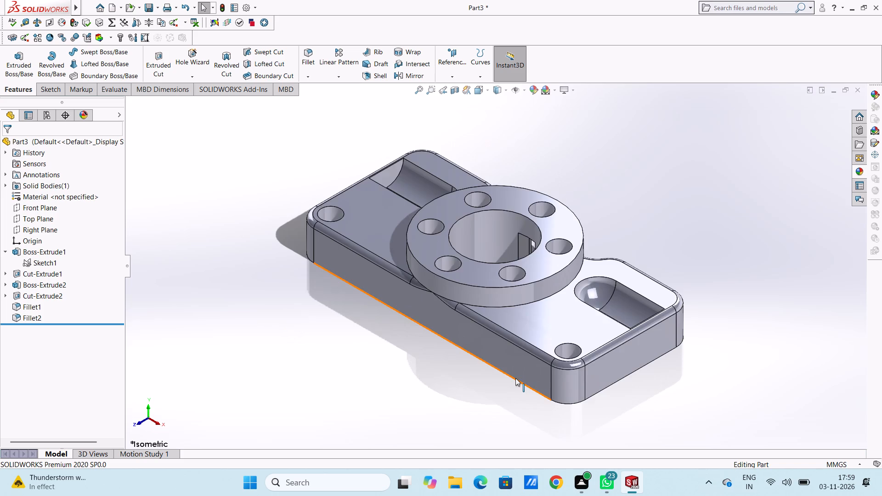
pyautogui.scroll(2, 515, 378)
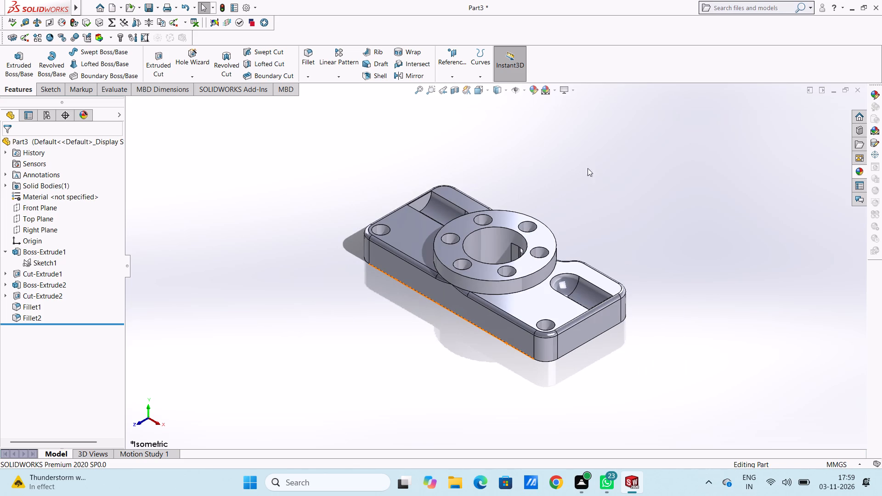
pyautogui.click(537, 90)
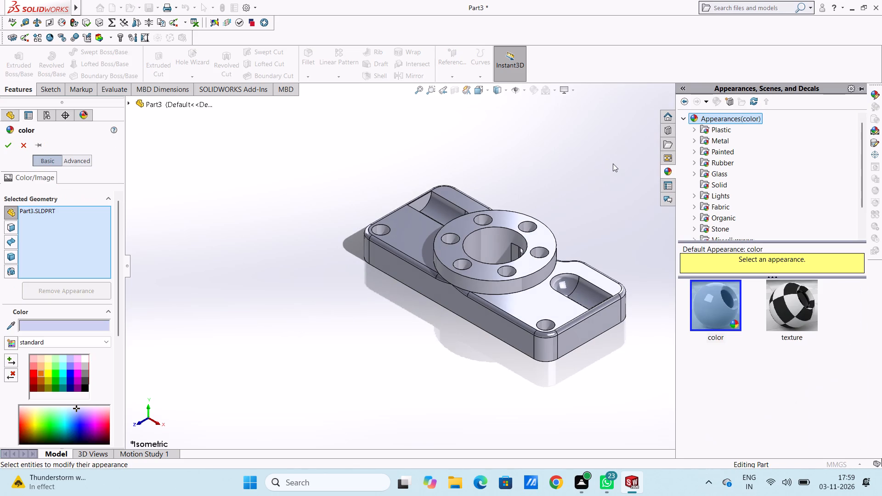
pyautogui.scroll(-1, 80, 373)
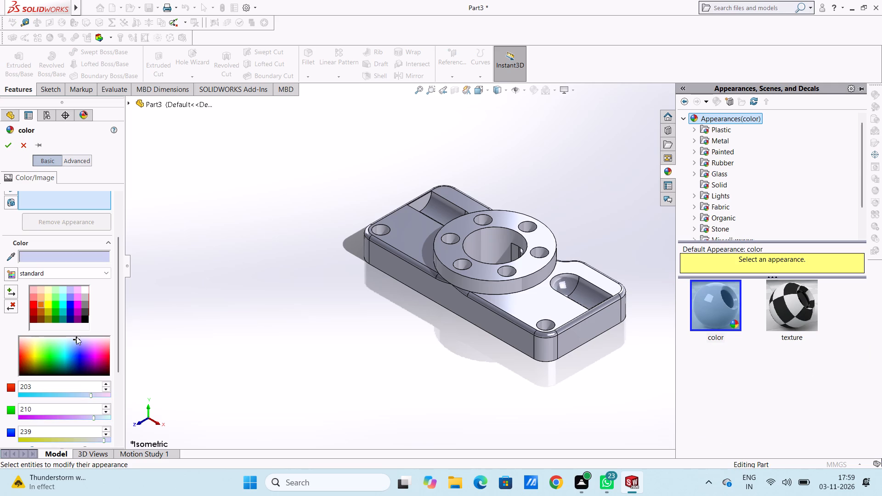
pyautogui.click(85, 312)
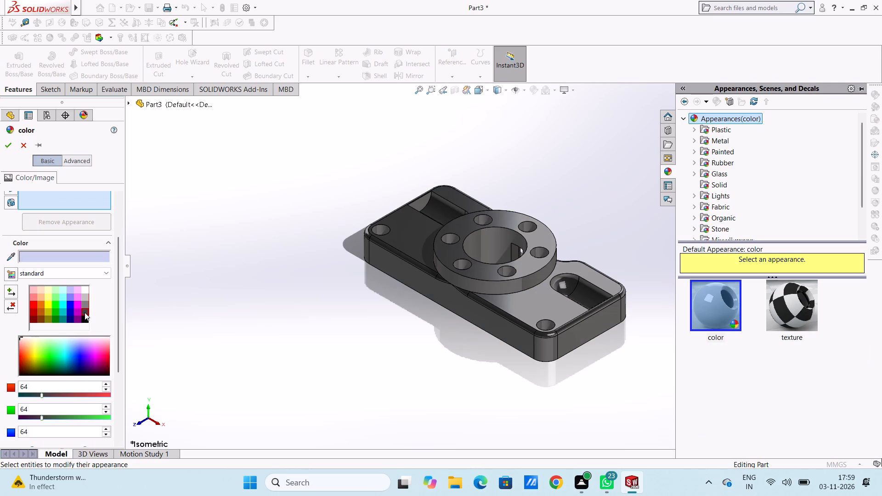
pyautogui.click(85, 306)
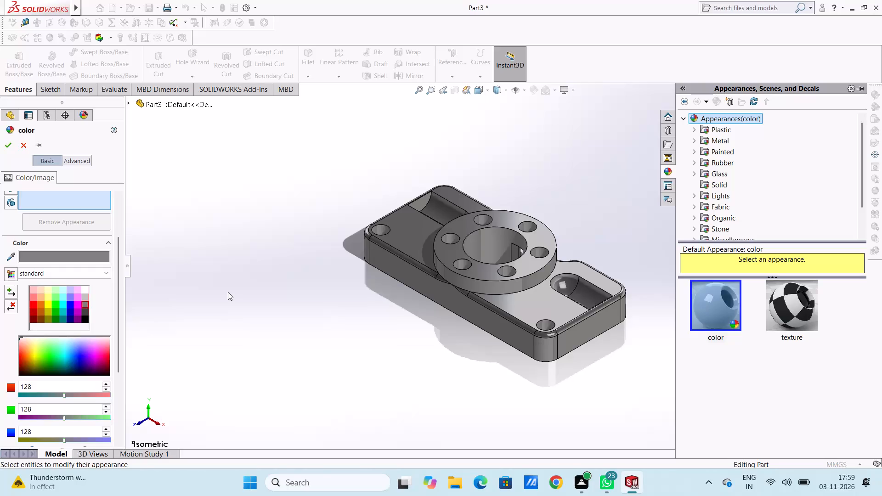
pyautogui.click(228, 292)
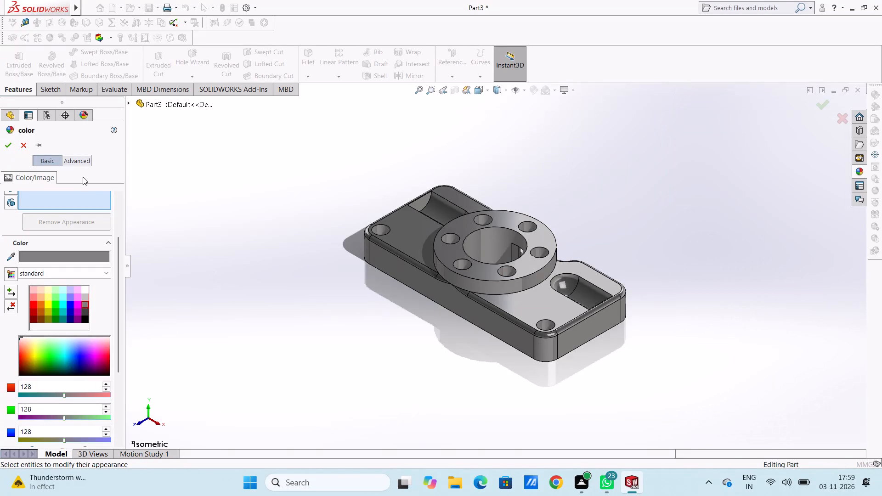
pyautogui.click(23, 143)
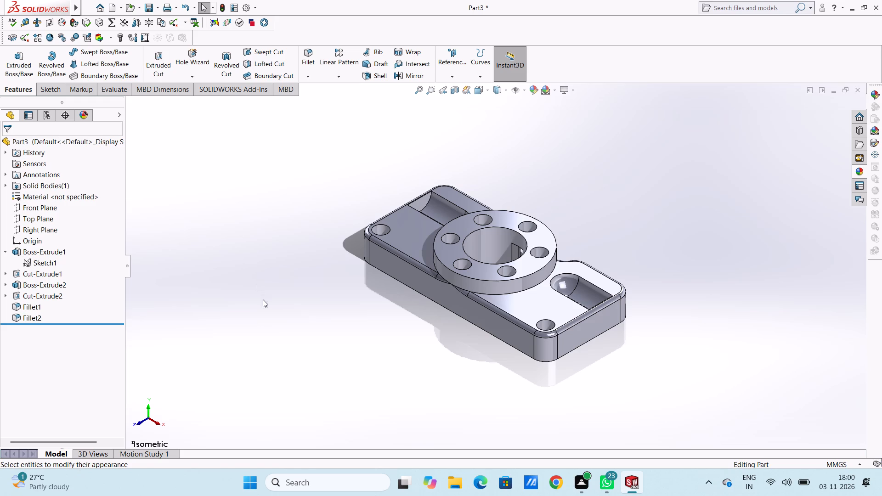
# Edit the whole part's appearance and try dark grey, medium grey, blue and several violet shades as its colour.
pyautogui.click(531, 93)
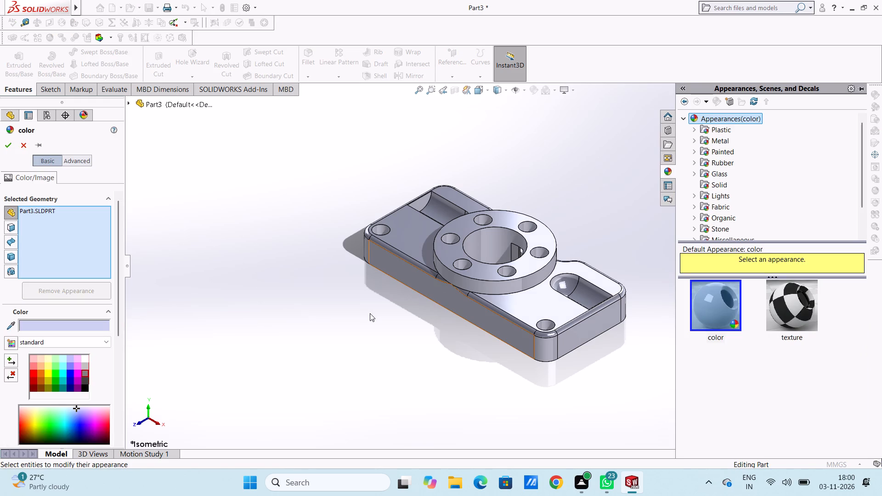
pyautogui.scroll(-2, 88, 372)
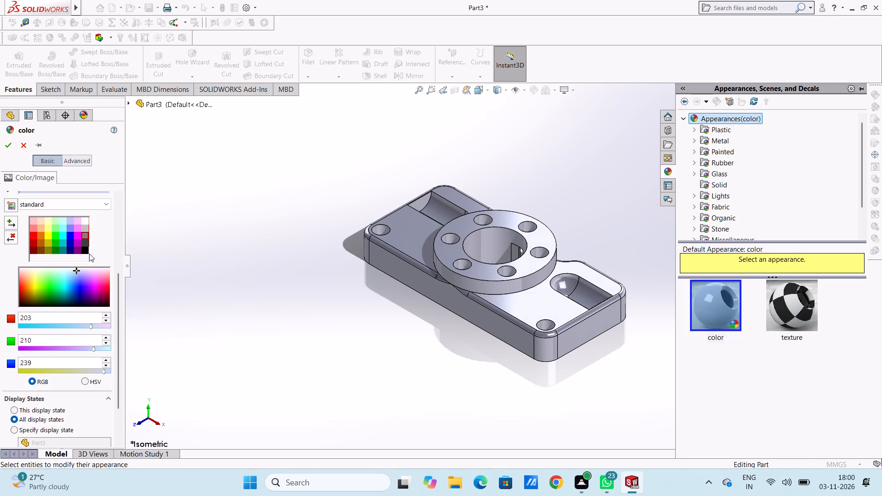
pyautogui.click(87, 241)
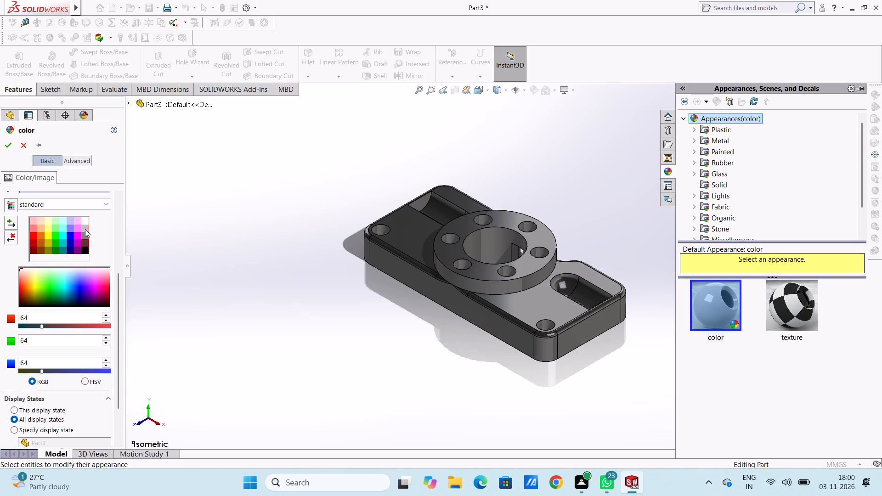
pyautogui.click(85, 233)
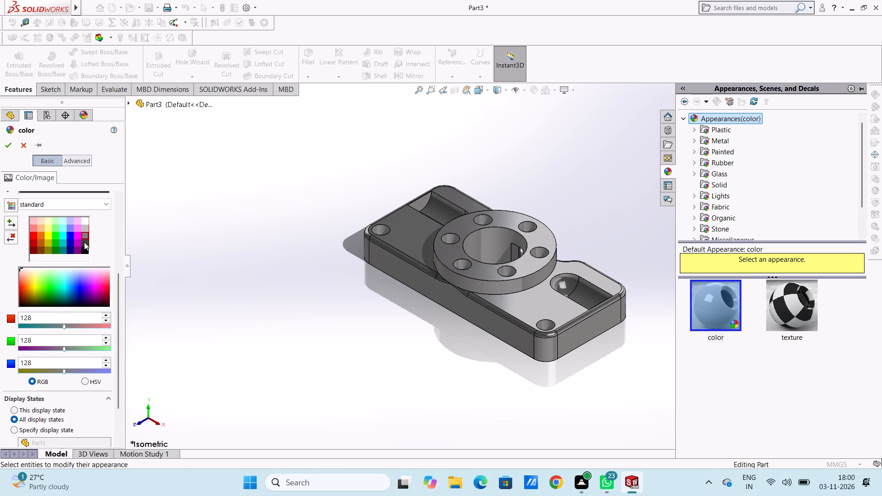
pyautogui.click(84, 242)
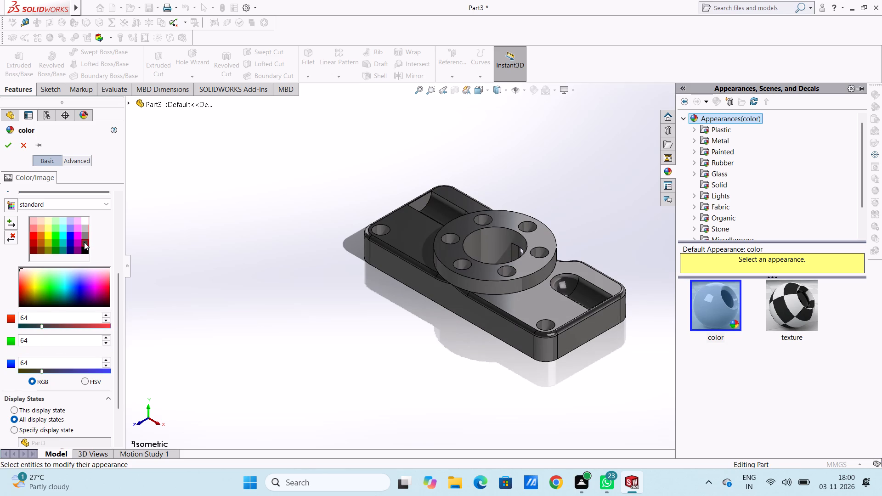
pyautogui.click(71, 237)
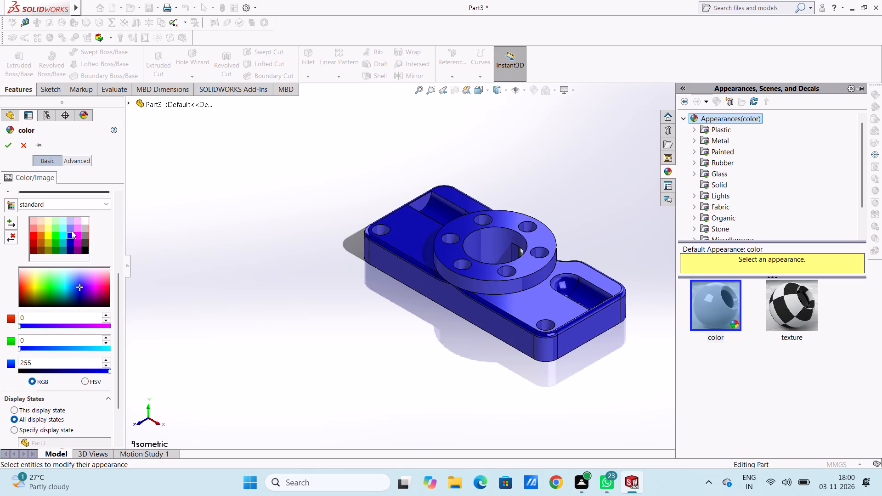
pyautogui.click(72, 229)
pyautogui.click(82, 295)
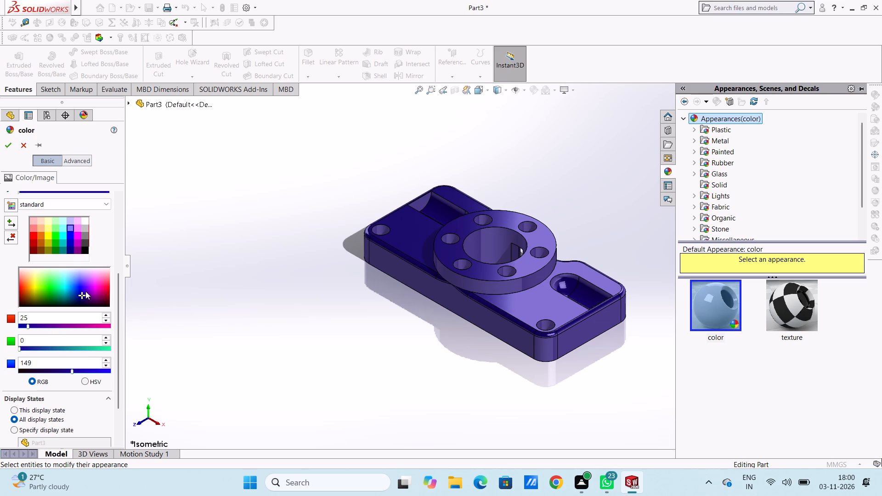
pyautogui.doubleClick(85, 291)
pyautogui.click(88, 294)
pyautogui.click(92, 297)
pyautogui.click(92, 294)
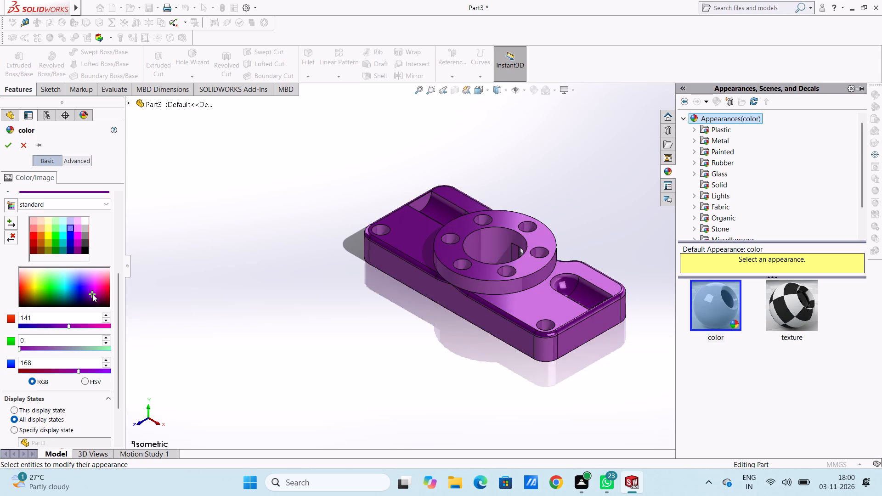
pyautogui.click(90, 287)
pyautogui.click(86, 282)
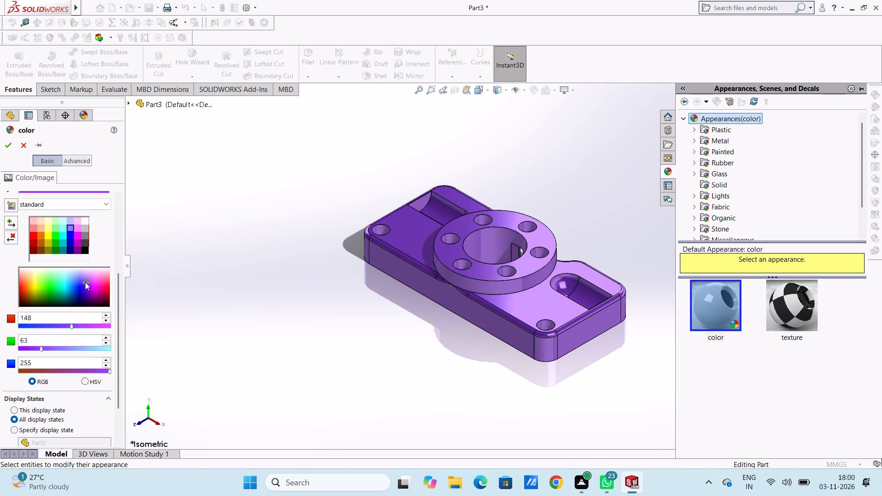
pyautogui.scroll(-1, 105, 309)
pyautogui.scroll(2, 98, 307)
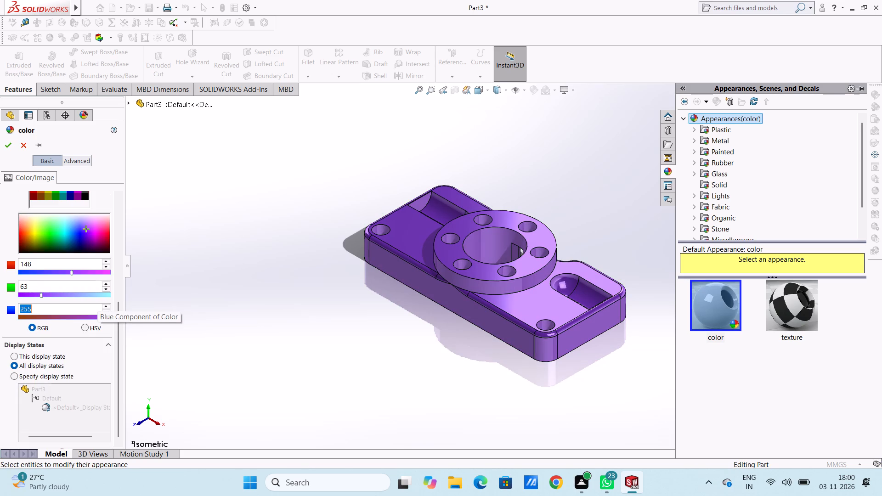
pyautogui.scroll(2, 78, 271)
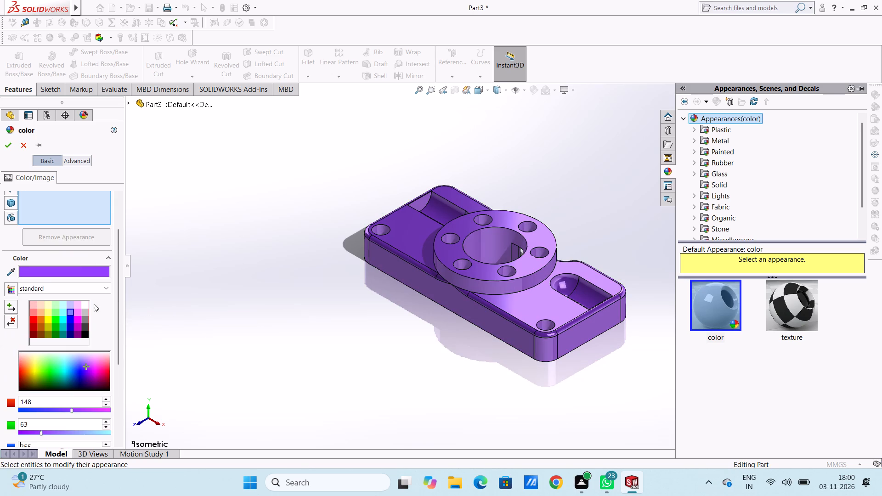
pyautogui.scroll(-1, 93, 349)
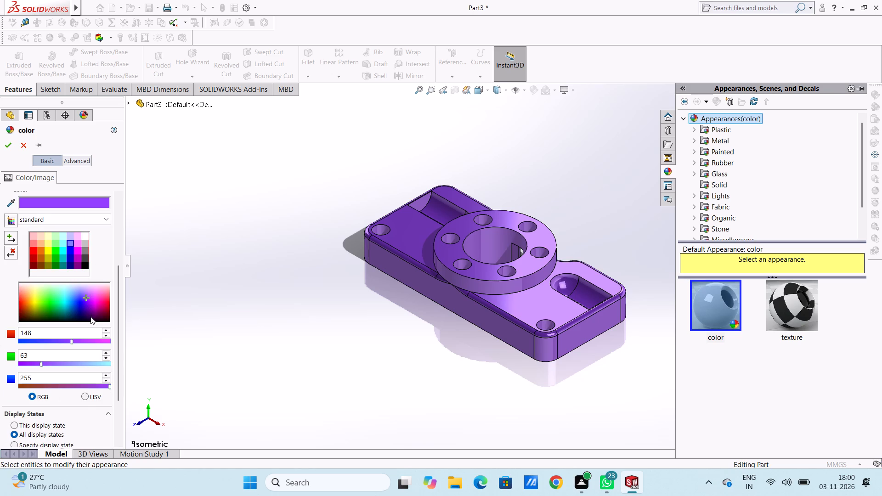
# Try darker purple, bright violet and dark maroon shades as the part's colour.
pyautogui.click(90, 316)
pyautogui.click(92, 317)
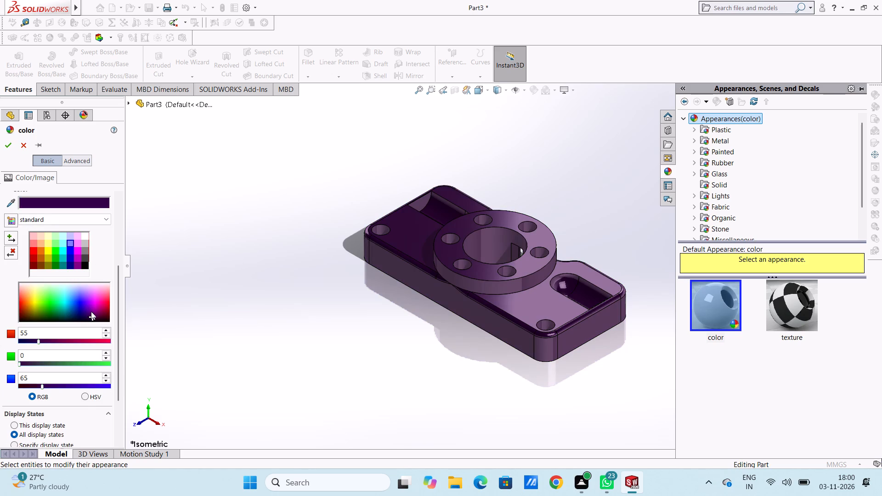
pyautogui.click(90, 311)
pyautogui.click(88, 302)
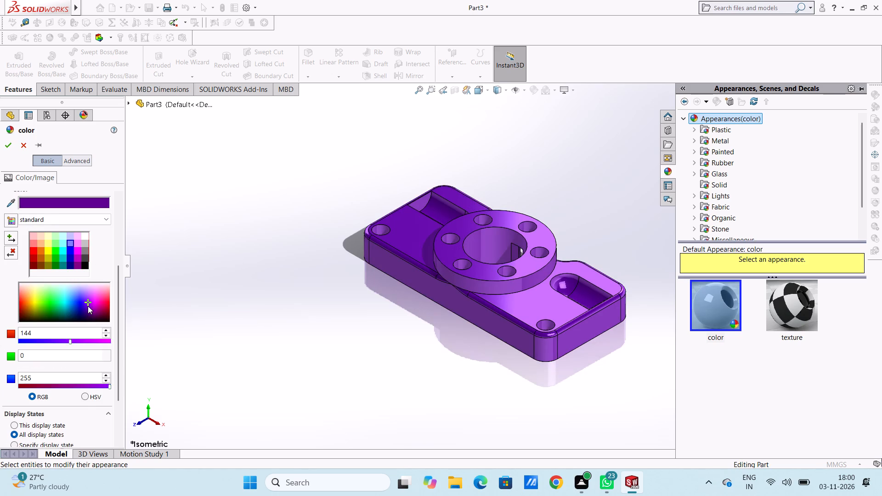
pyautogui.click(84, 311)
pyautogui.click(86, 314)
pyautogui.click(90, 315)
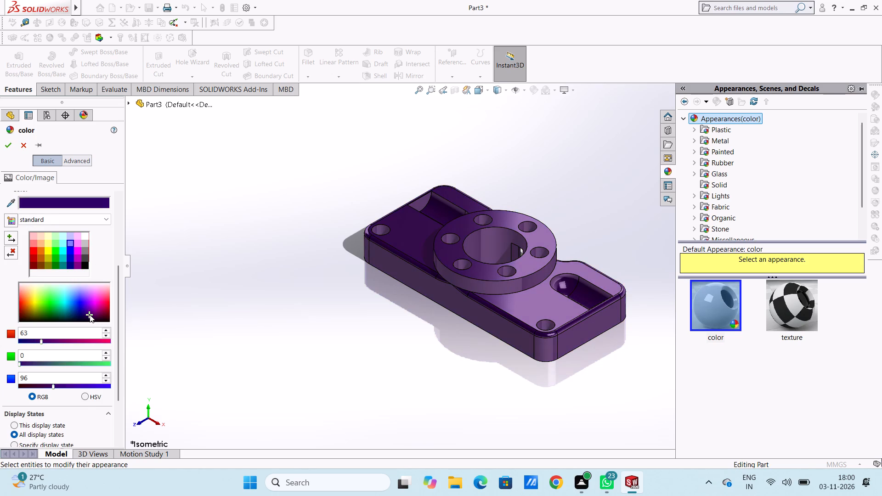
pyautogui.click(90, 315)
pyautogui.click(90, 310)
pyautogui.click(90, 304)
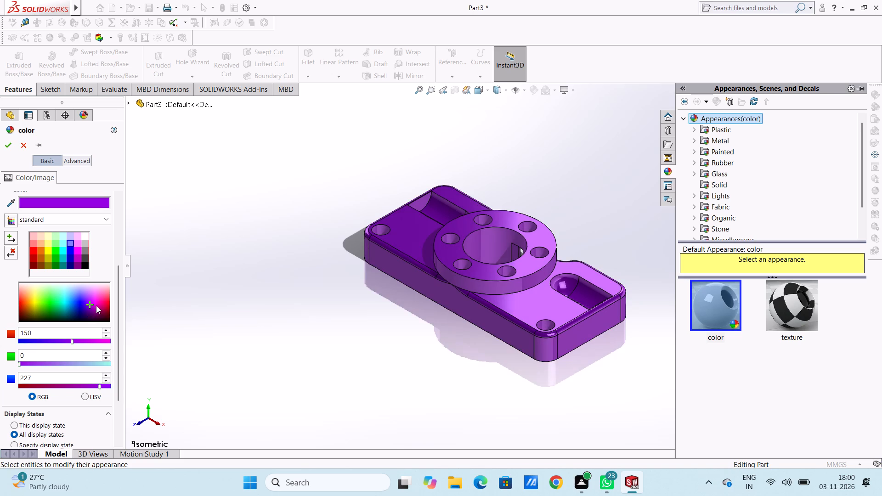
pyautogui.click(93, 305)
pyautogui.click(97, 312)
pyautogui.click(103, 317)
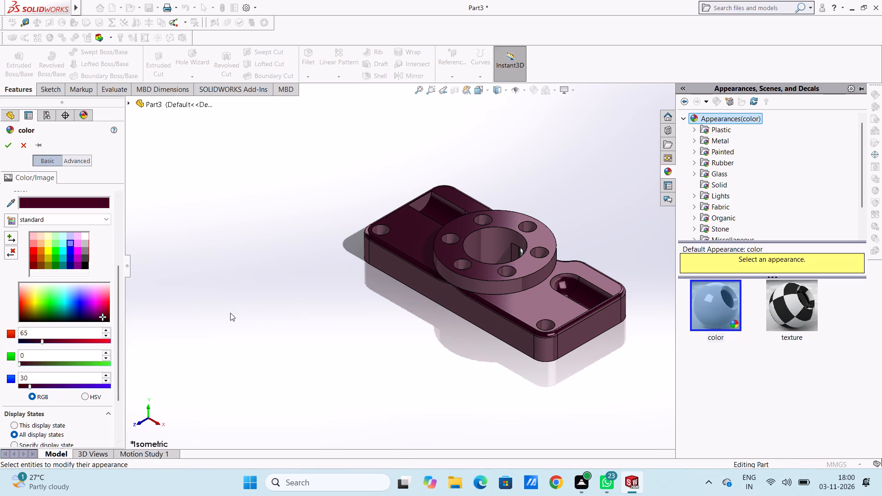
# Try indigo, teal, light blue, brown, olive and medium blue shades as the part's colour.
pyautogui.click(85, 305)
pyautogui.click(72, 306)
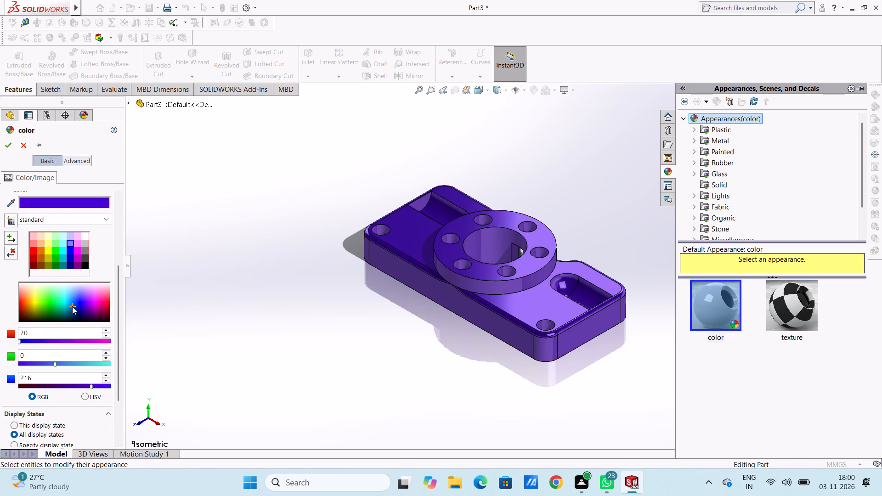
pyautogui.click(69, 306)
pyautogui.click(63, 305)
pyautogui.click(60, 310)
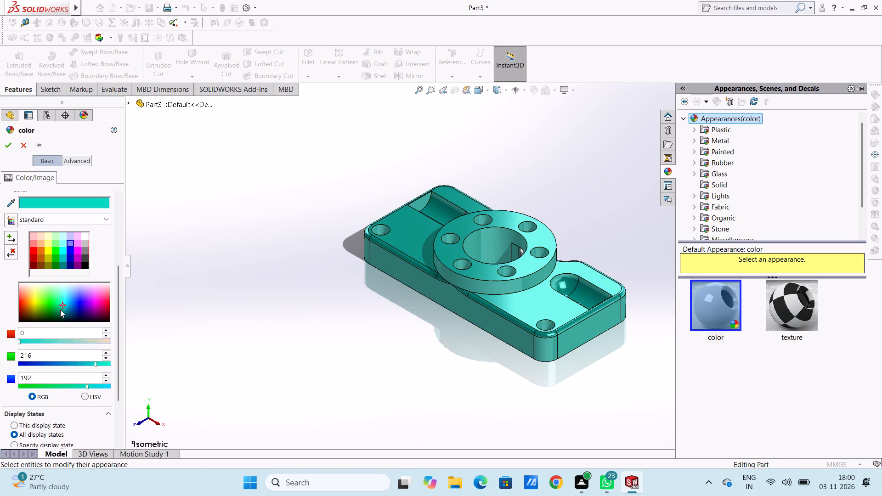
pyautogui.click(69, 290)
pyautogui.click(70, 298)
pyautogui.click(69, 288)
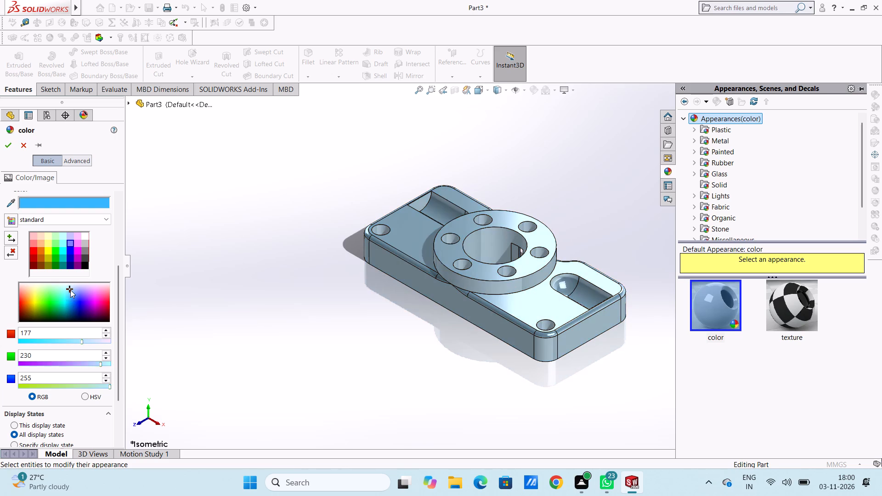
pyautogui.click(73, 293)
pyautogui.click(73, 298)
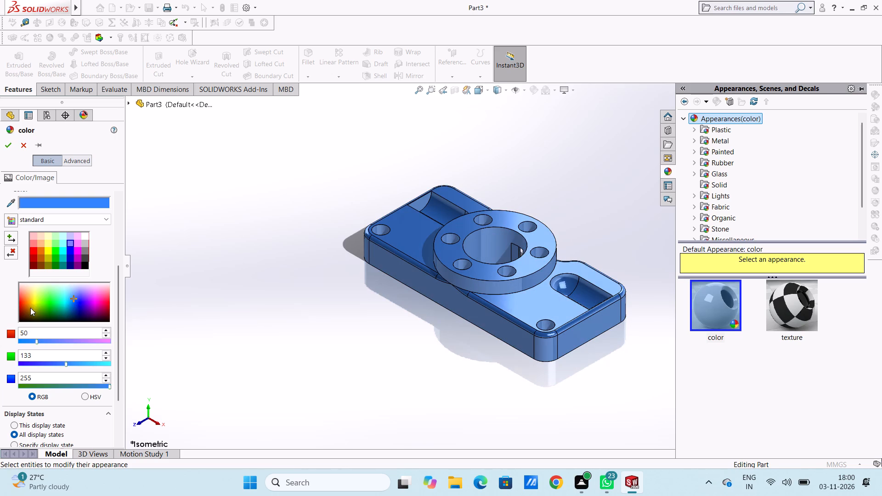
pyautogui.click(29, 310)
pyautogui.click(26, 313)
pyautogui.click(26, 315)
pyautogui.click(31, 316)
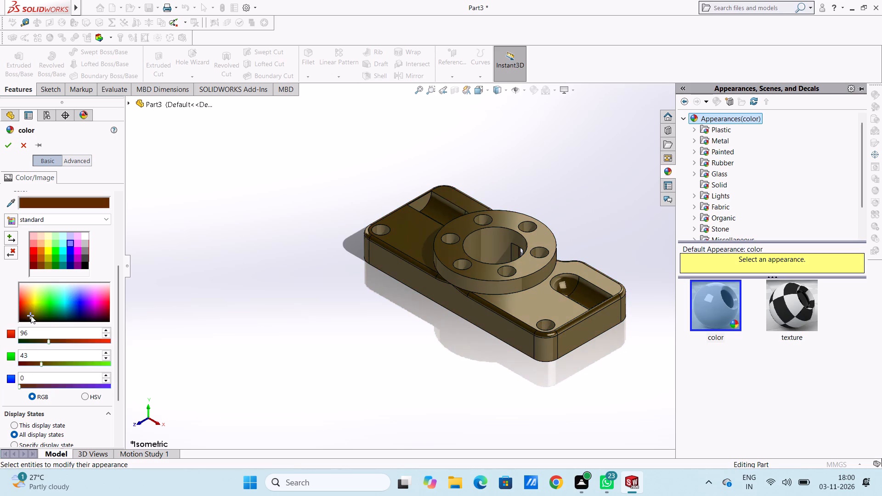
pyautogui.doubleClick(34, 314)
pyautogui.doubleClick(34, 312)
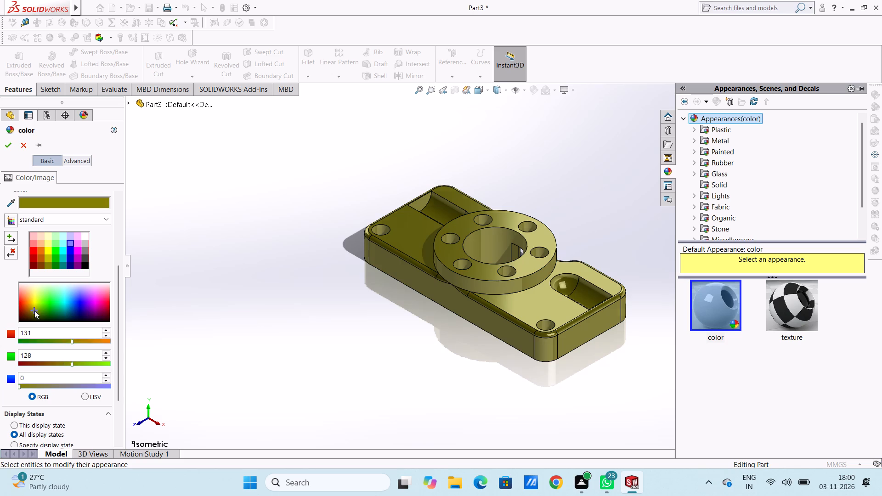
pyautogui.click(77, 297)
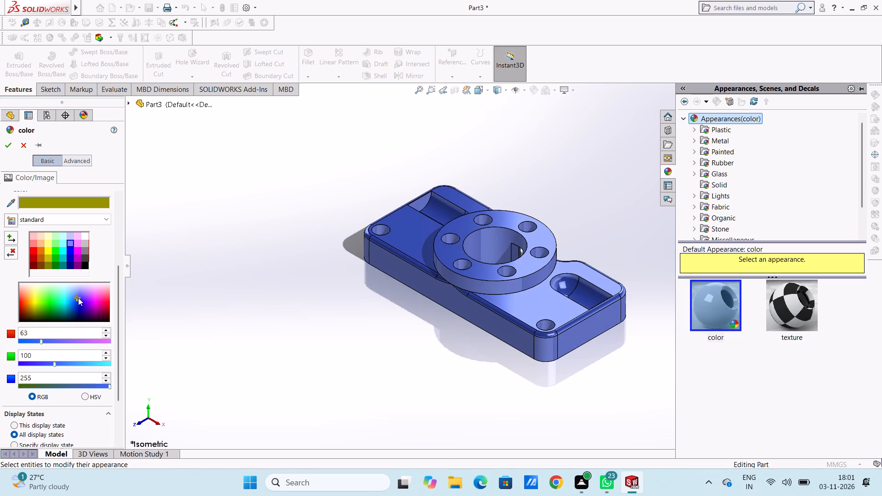
# Apply the standard light lavender colour, RGB 192, 192, 255, to the whole part.
pyautogui.click(70, 237)
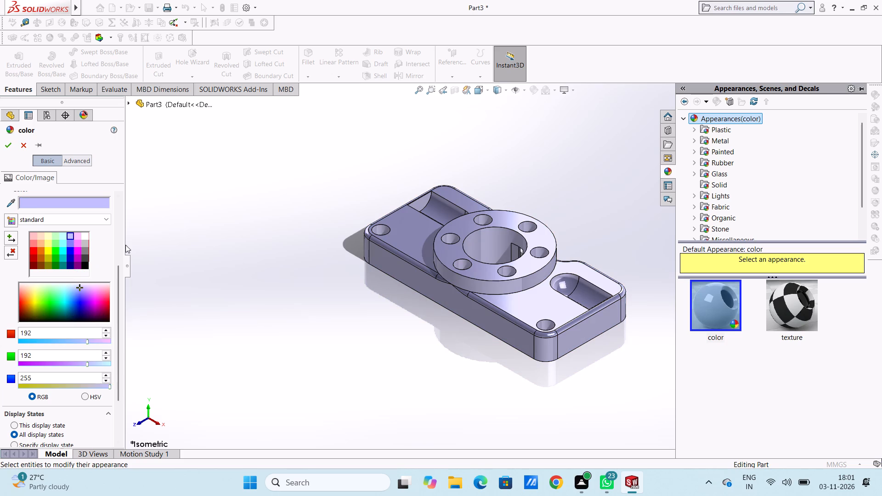
pyautogui.click(5, 146)
pyautogui.moveTo(275, 293); pyautogui.dragTo(300, 288, button='middle')
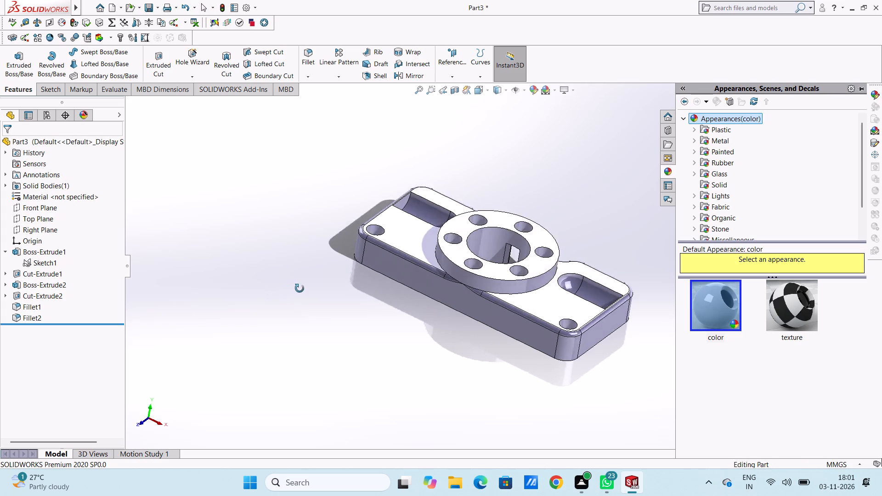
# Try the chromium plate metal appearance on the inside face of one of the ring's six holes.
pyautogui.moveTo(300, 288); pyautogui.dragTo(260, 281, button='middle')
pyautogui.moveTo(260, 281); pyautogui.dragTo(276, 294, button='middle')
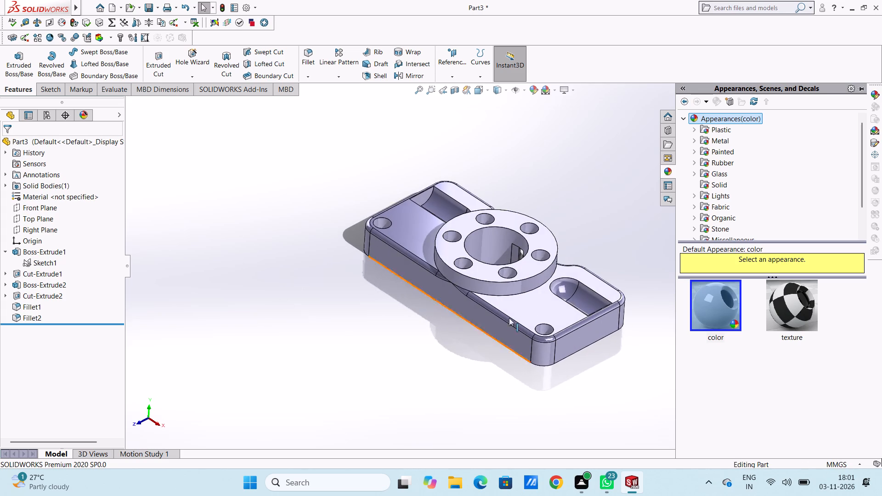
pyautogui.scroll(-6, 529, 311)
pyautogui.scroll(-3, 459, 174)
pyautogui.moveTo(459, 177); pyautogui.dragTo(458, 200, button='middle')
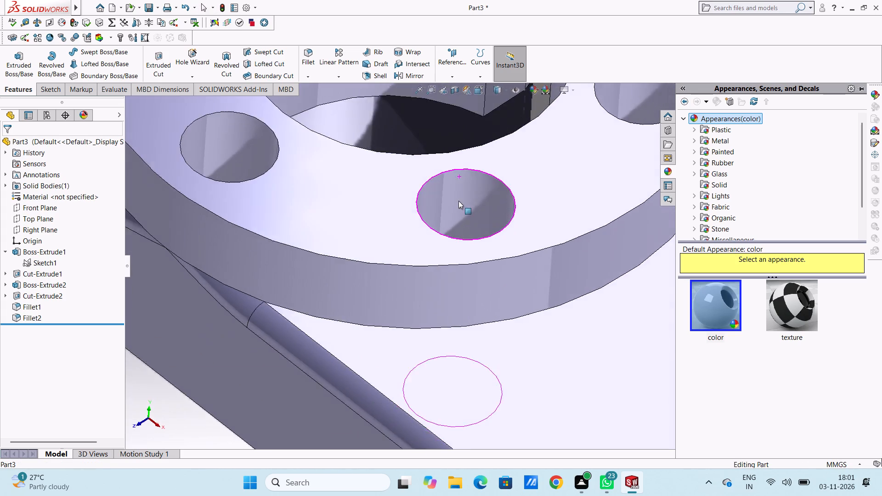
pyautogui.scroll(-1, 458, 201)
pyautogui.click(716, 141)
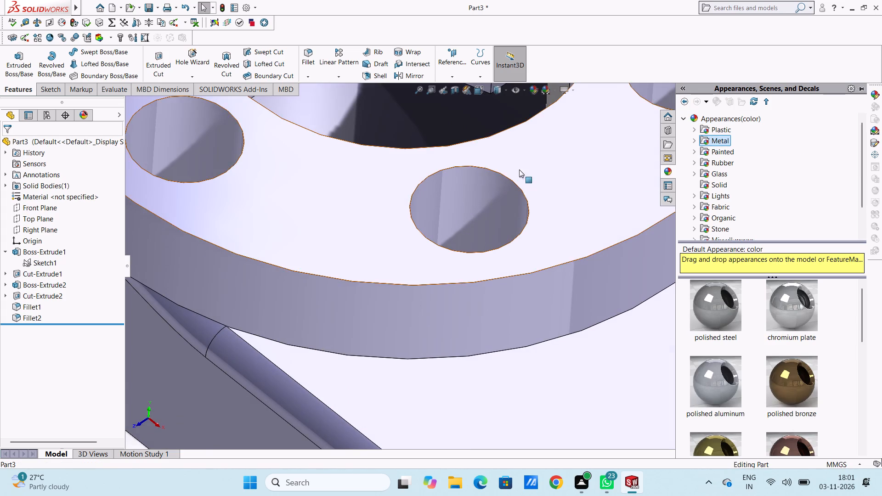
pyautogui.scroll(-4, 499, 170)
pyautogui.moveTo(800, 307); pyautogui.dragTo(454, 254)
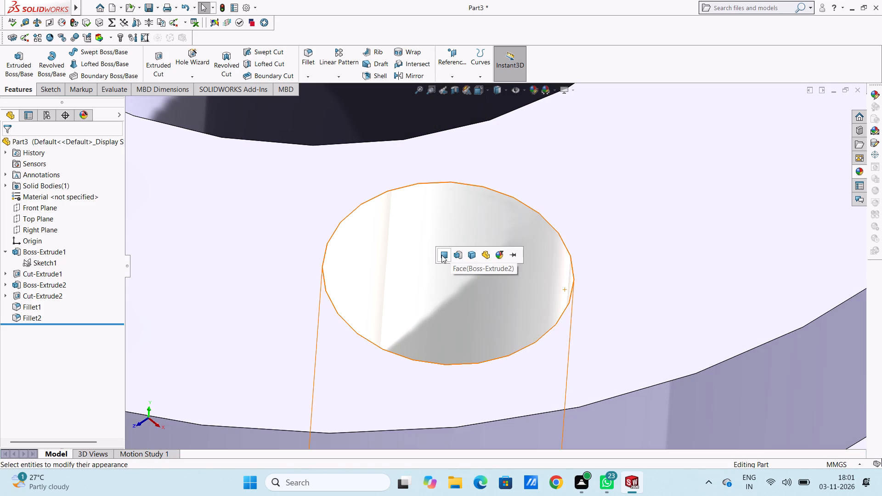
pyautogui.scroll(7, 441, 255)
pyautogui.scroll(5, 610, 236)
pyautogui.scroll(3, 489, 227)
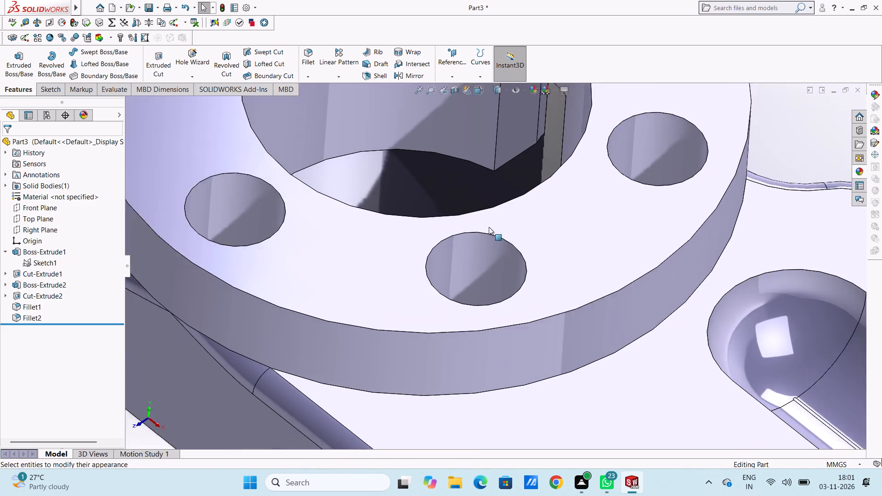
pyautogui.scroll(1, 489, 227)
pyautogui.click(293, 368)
# Examine the ring, slots and end holes of the part from several angles.
pyautogui.scroll(4, 274, 356)
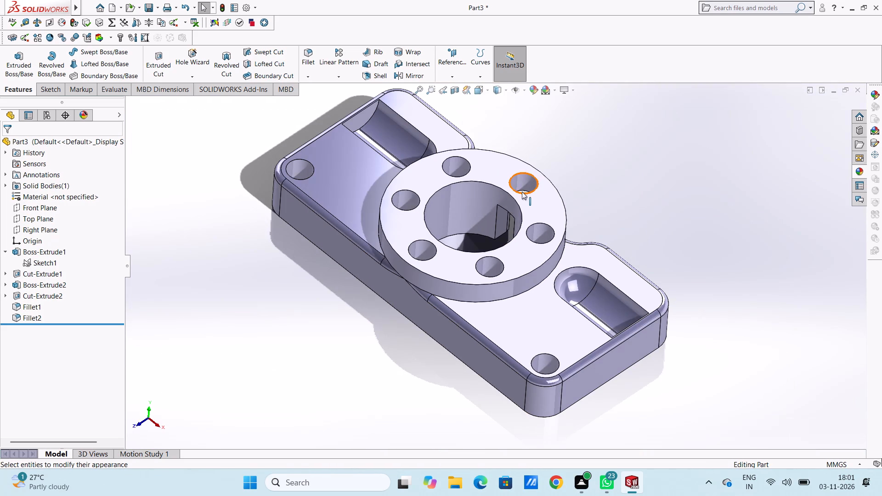
pyautogui.moveTo(487, 231); pyautogui.dragTo(459, 203, button='middle')
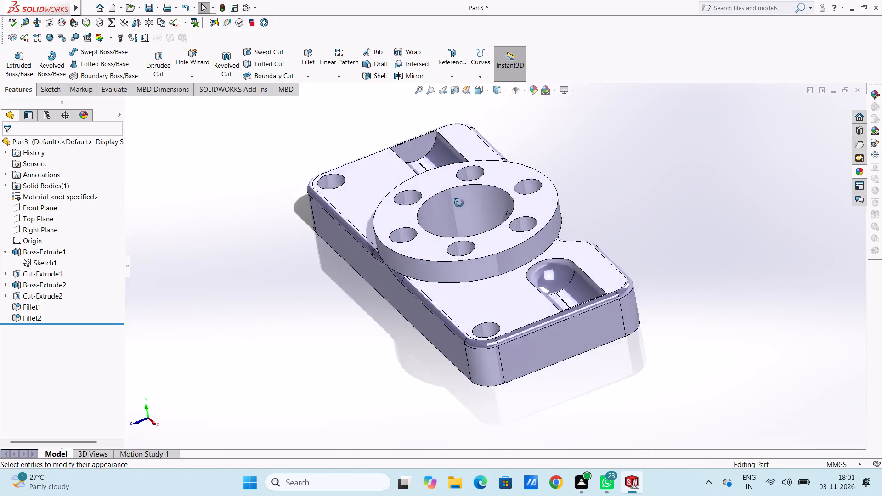
pyautogui.moveTo(459, 203); pyautogui.dragTo(447, 203, button='middle')
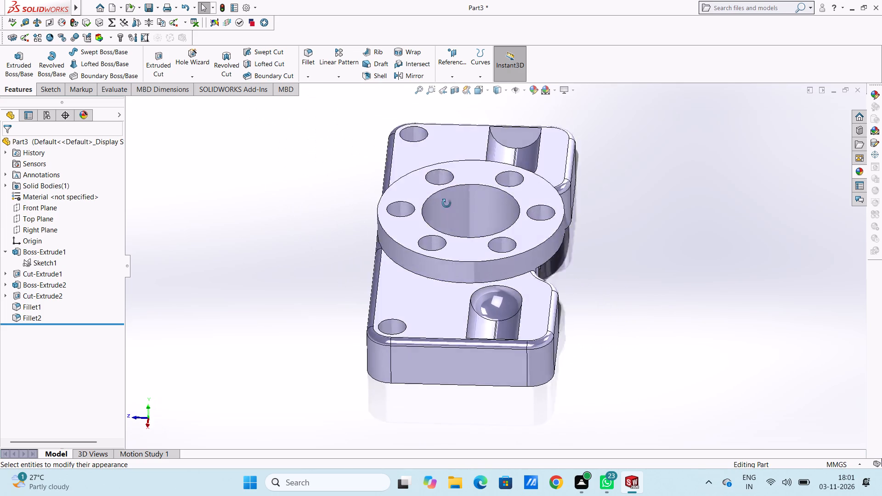
pyautogui.moveTo(447, 203); pyautogui.dragTo(449, 213, button='middle')
pyautogui.moveTo(469, 377); pyautogui.dragTo(503, 356, button='middle')
pyautogui.scroll(-5, 495, 343)
pyautogui.scroll(5, 468, 255)
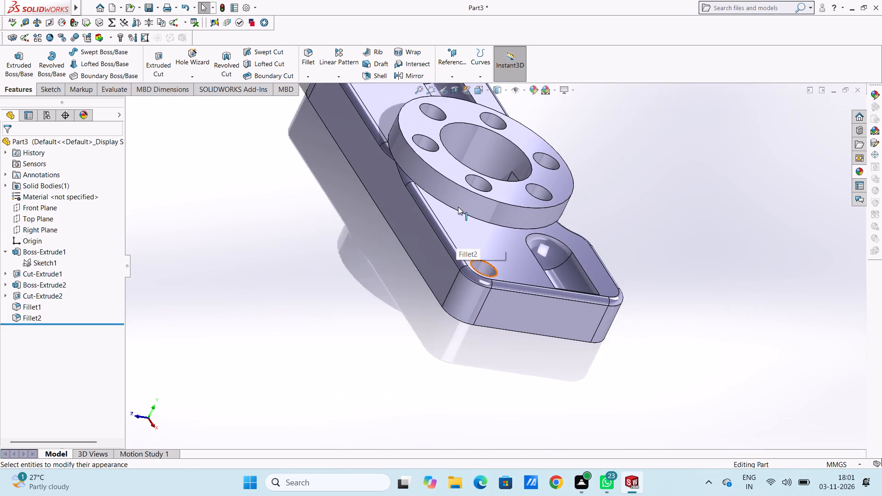
pyautogui.scroll(6, 458, 207)
pyautogui.moveTo(541, 261); pyautogui.dragTo(522, 395, button='middle')
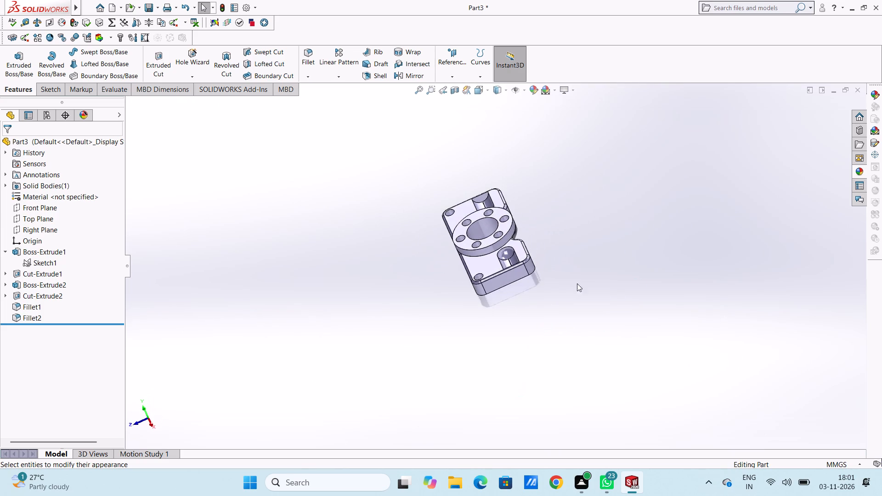
pyautogui.moveTo(567, 237); pyautogui.dragTo(614, 225, button='middle')
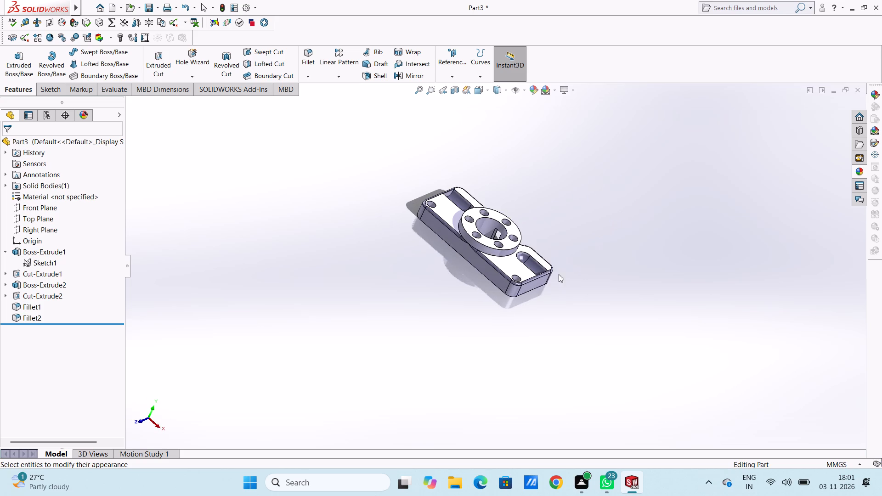
# Edit the appearance of one slot's four faces, including its rounded end, using medium grey from the standard palette.
pyautogui.scroll(-4, 534, 284)
pyautogui.moveTo(485, 224); pyautogui.dragTo(470, 237, button='middle')
pyautogui.click(508, 226)
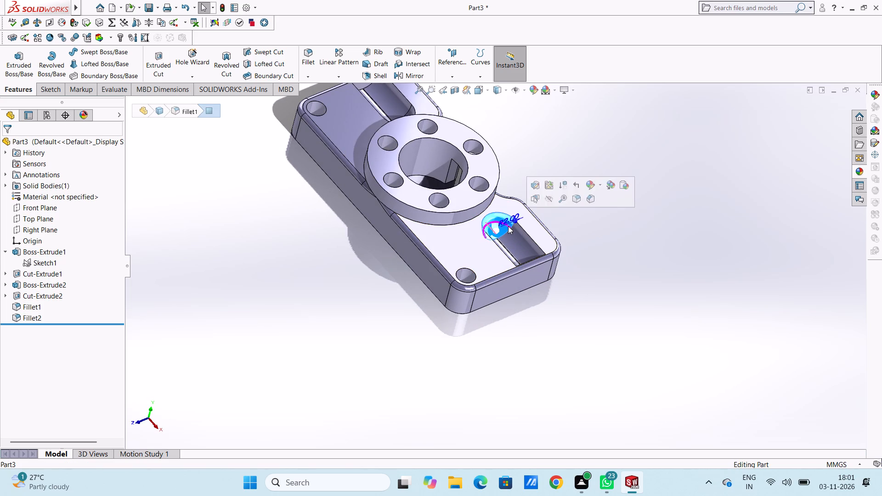
pyautogui.click(531, 90)
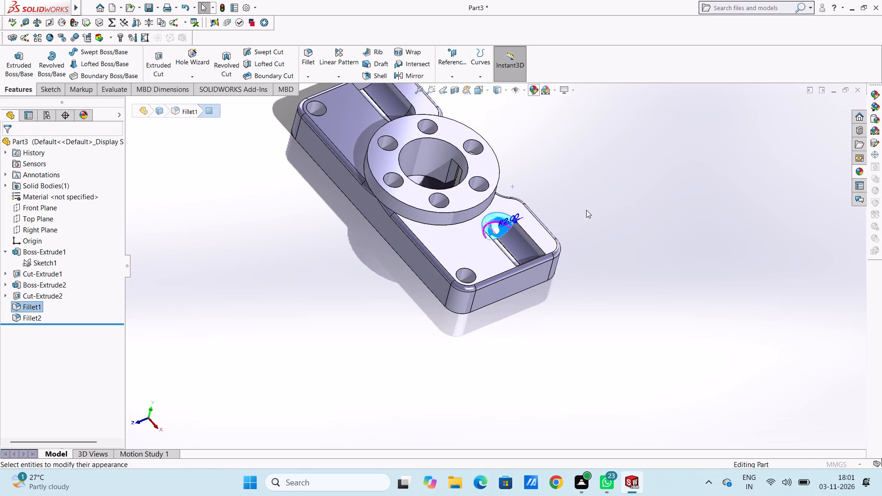
pyautogui.click(84, 374)
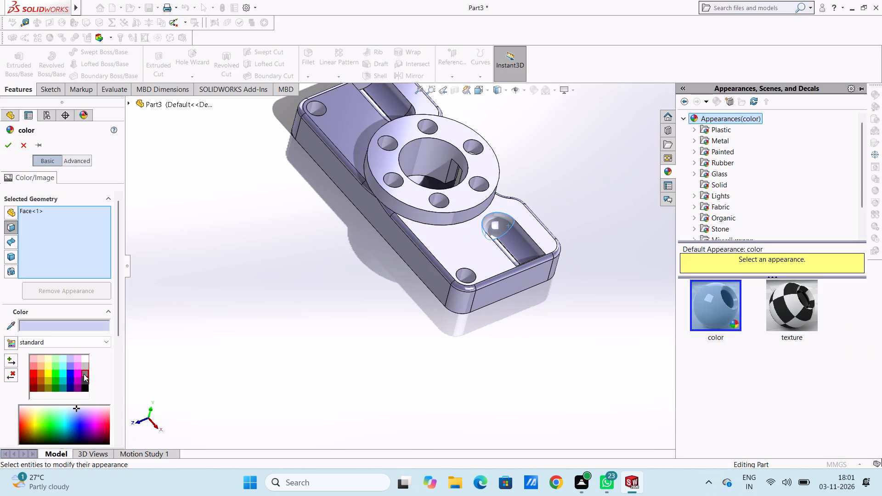
pyautogui.click(520, 236)
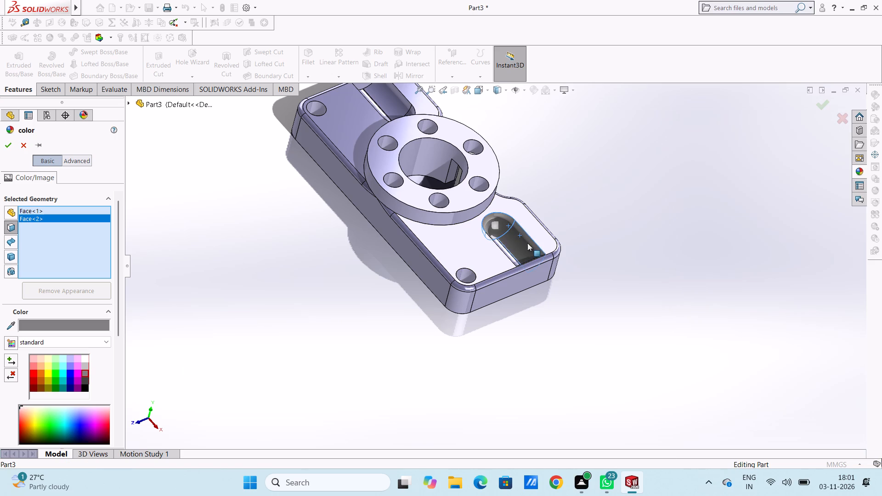
pyautogui.moveTo(577, 257); pyautogui.dragTo(526, 320, button='middle')
pyautogui.click(447, 273)
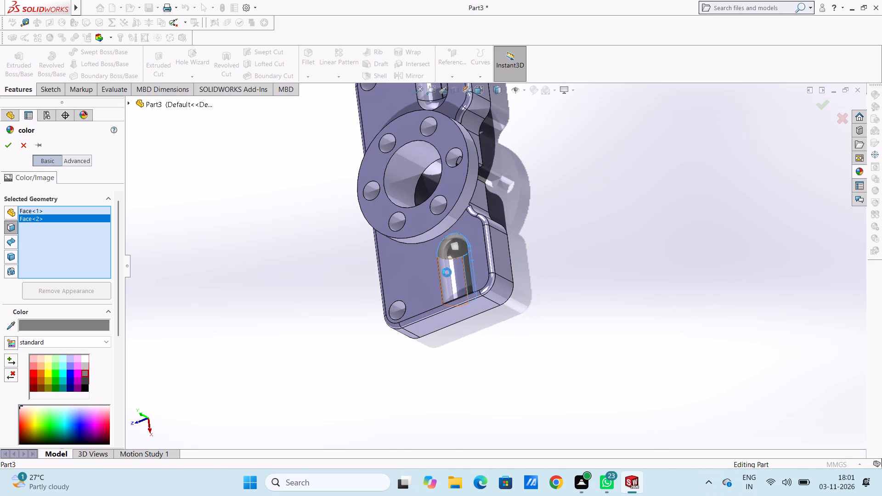
pyautogui.moveTo(473, 305); pyautogui.dragTo(569, 360, button='middle')
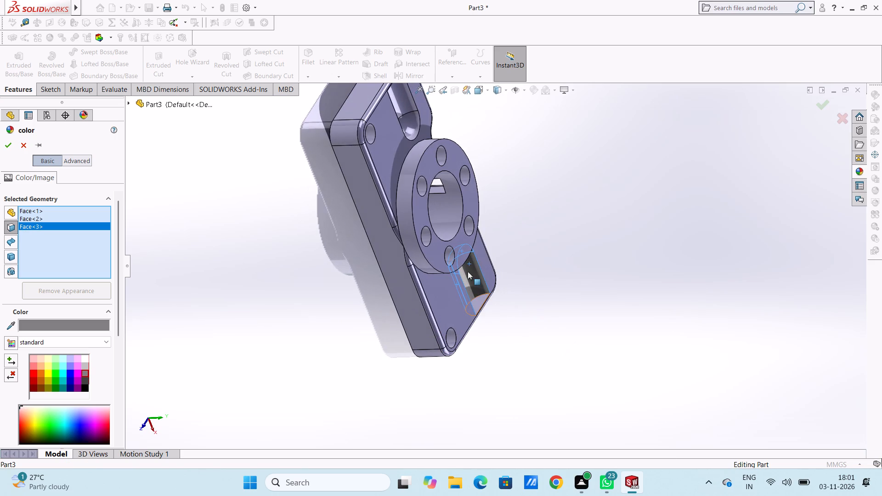
pyautogui.click(481, 299)
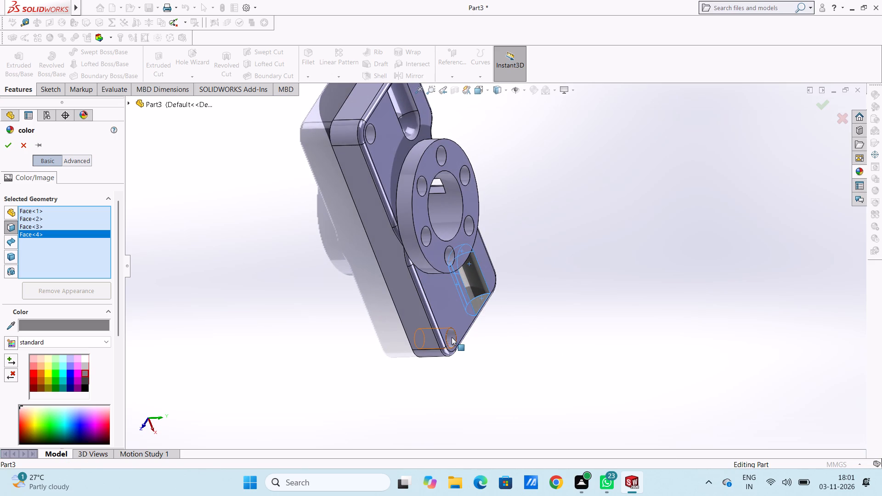
# Extend the medium grey appearance to the nearby plate hole, the ring's six holes and the central bore.
pyautogui.click(452, 337)
pyautogui.click(448, 254)
pyautogui.click(470, 226)
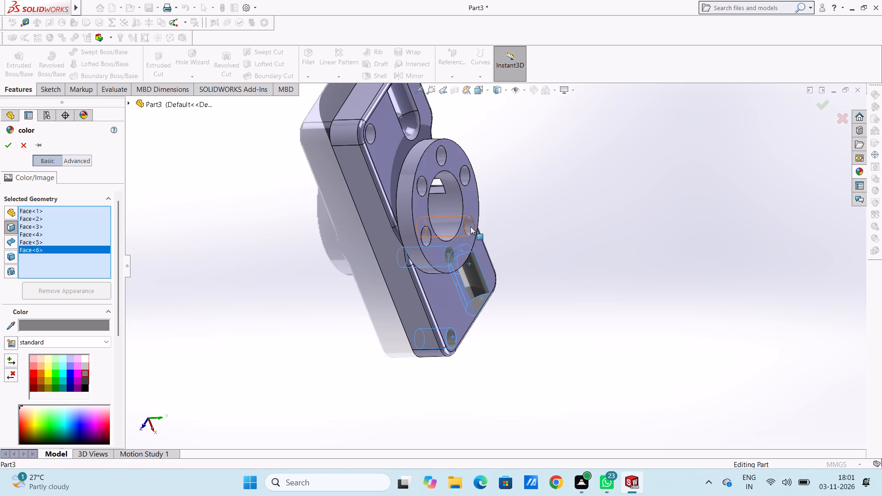
pyautogui.click(464, 175)
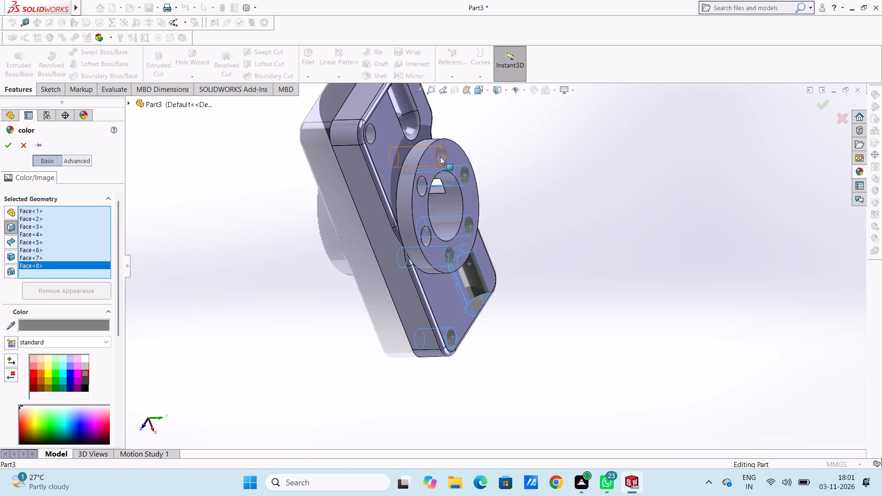
pyautogui.click(440, 157)
pyautogui.click(422, 187)
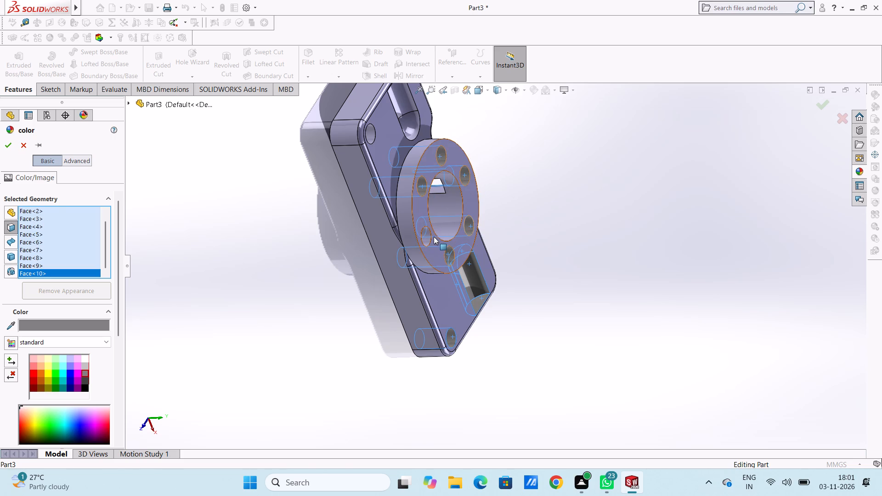
pyautogui.click(425, 235)
pyautogui.click(452, 199)
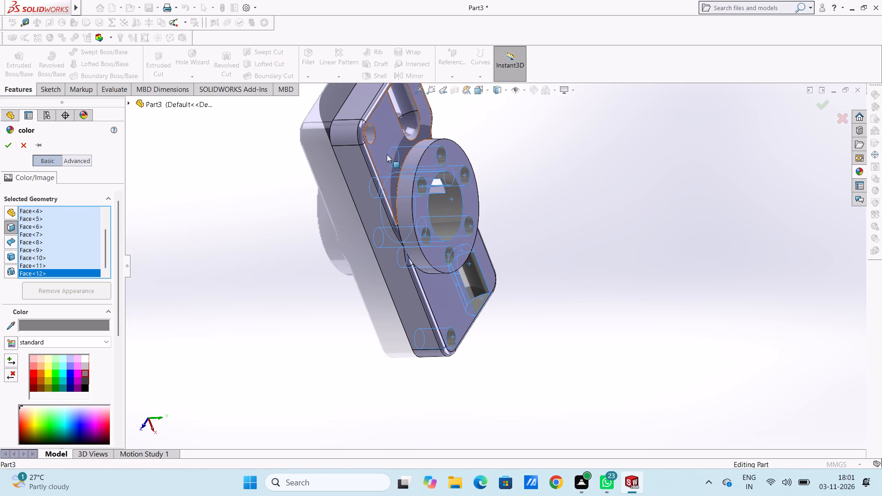
# Add the other plate hole and the second slot's rounded end and side faces, and apply the medium grey appearance.
pyautogui.click(368, 133)
pyautogui.click(407, 104)
pyautogui.click(414, 123)
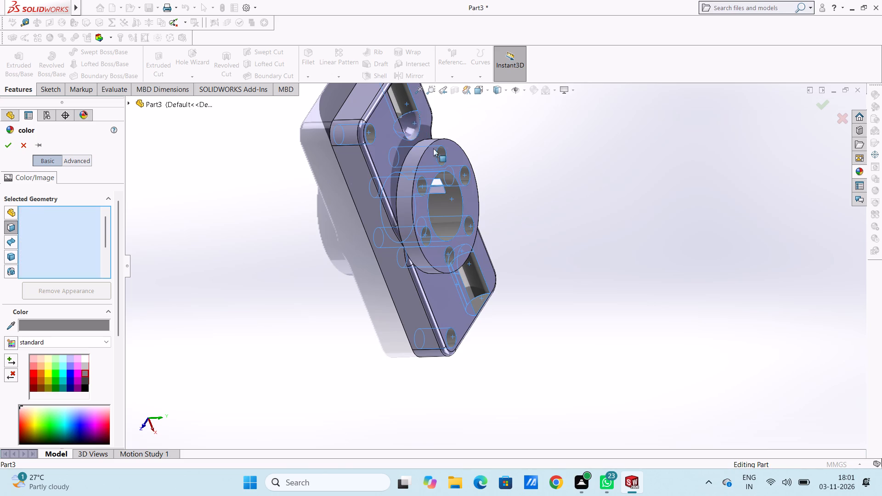
pyautogui.scroll(4, 466, 208)
pyautogui.moveTo(519, 239); pyautogui.dragTo(431, 231, button='middle')
pyautogui.scroll(-2, 450, 200)
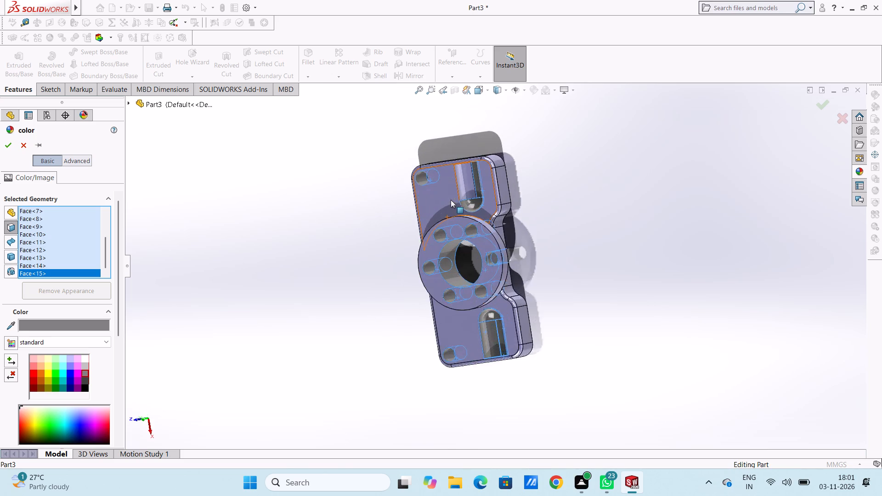
pyautogui.scroll(-2, 451, 200)
pyautogui.click(475, 188)
pyautogui.scroll(1, 571, 263)
pyautogui.moveTo(572, 253); pyautogui.dragTo(620, 157, button='middle')
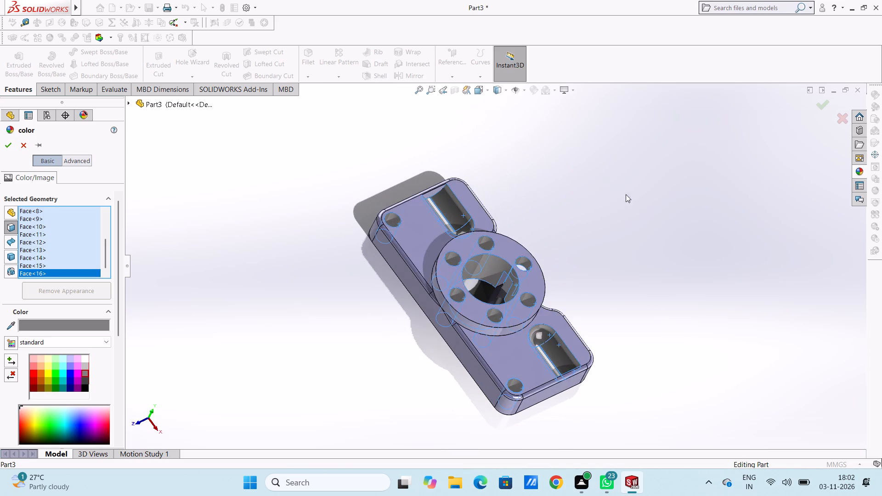
pyautogui.moveTo(602, 264); pyautogui.dragTo(617, 236, button='middle')
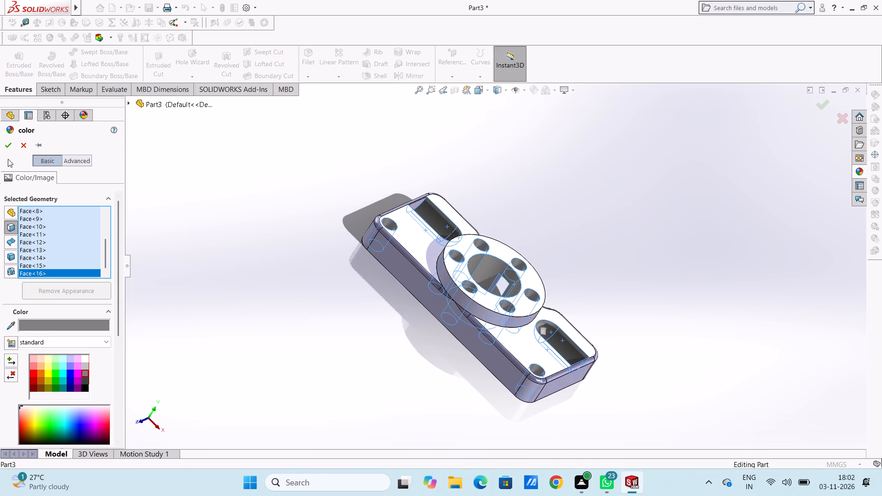
pyautogui.click(10, 146)
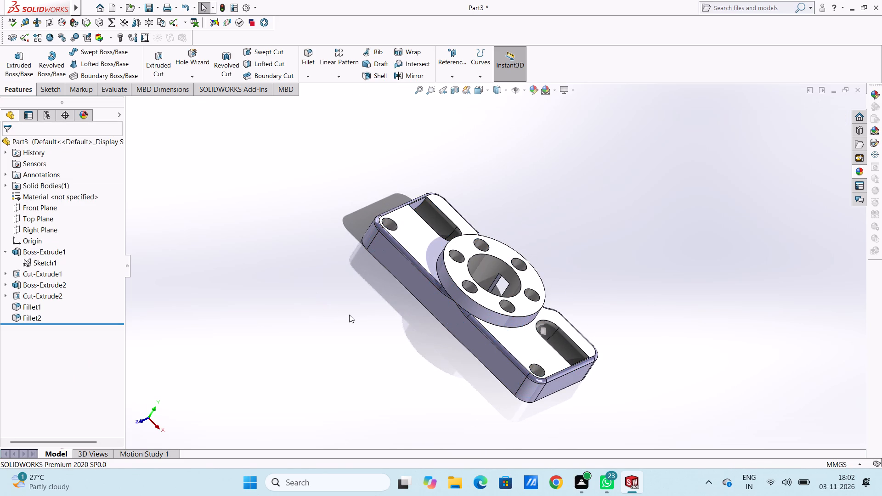
# Show the finished part in isometric view with nothing selected.
pyautogui.hotkey('ctrl', '7')
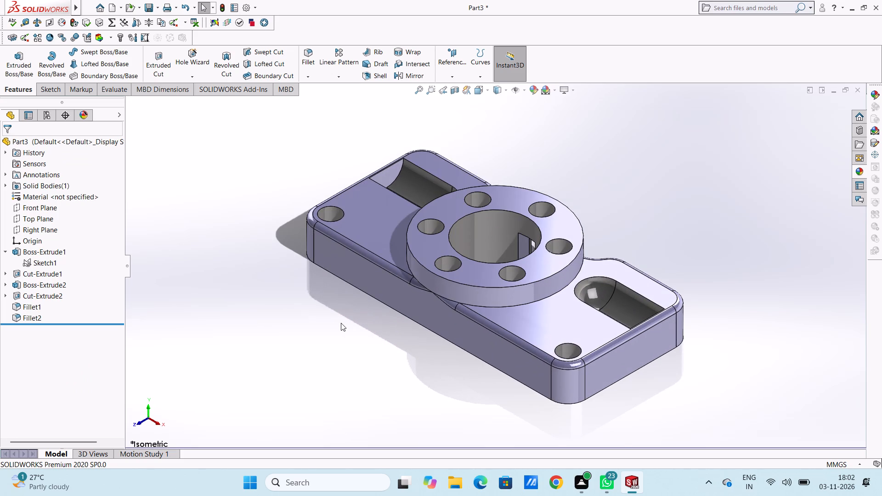
pyautogui.scroll(4, 581, 280)
pyautogui.scroll(-1, 589, 316)
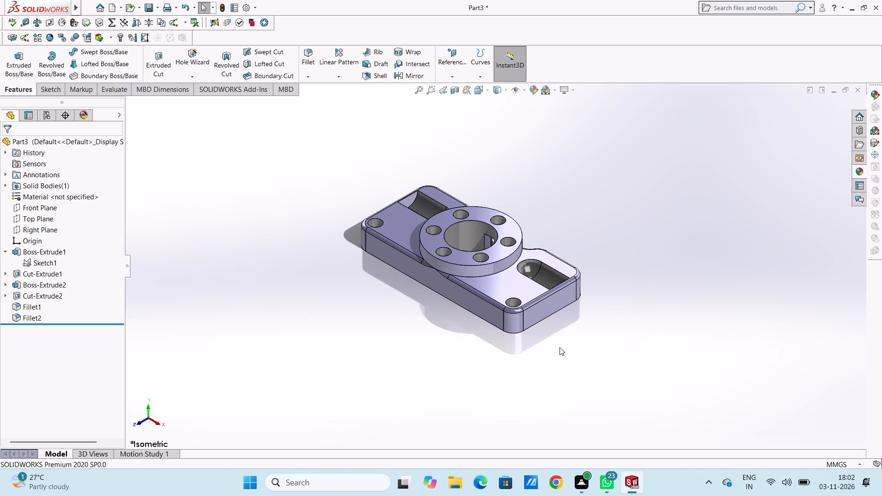
pyautogui.click(424, 356)
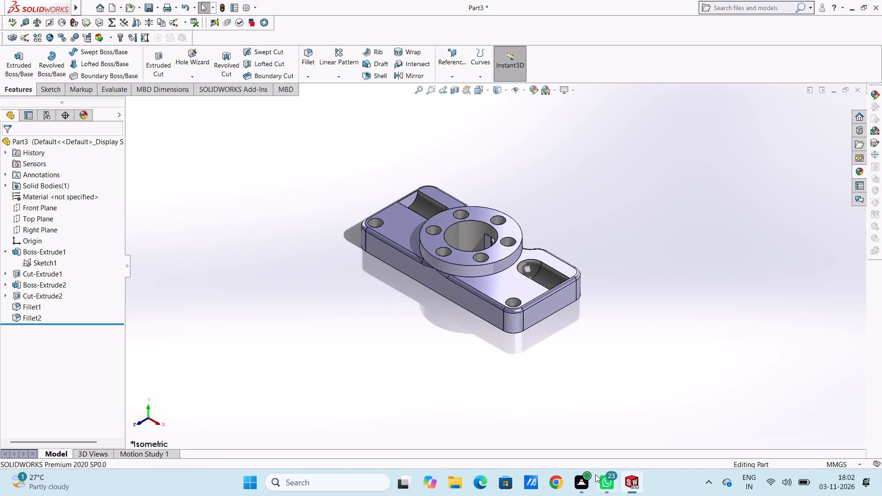
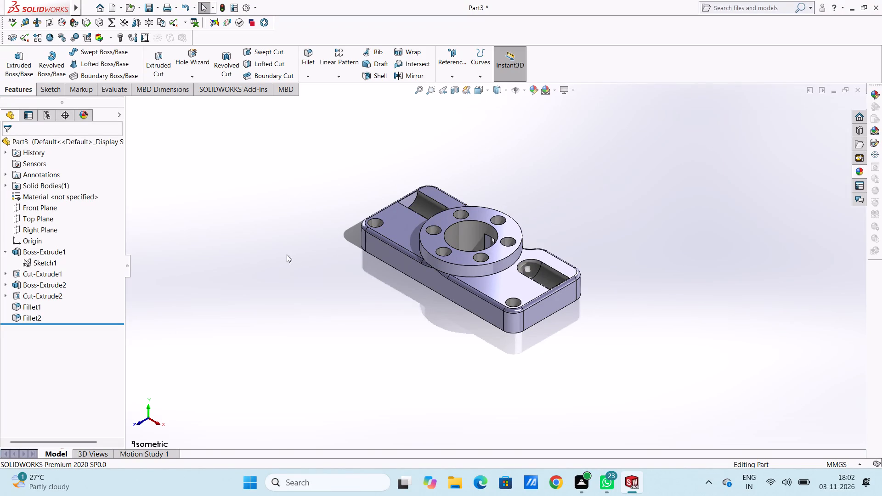
# Save the part in the Documents folder as Micro Flanged Bearing Plate, in SOLIDWORKS Part format.
pyautogui.hotkey('ctrl', 's')
pyautogui.hotkey('ctrl', 'v')
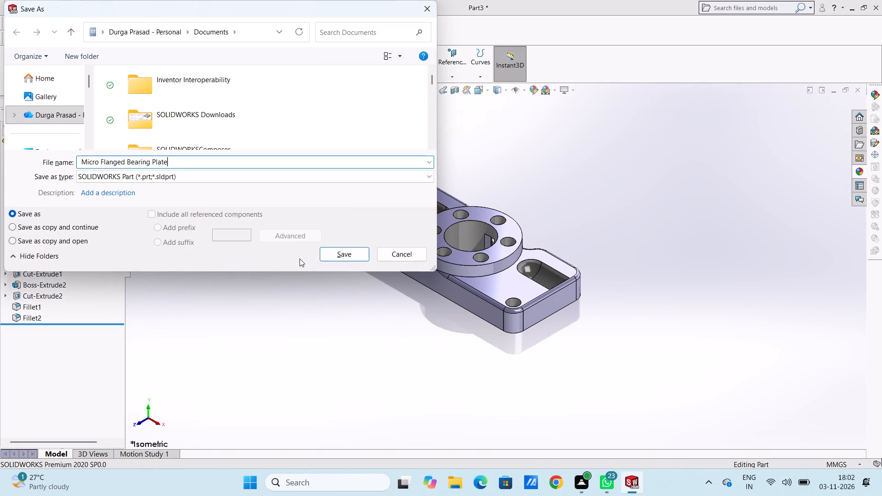
pyautogui.click(341, 249)
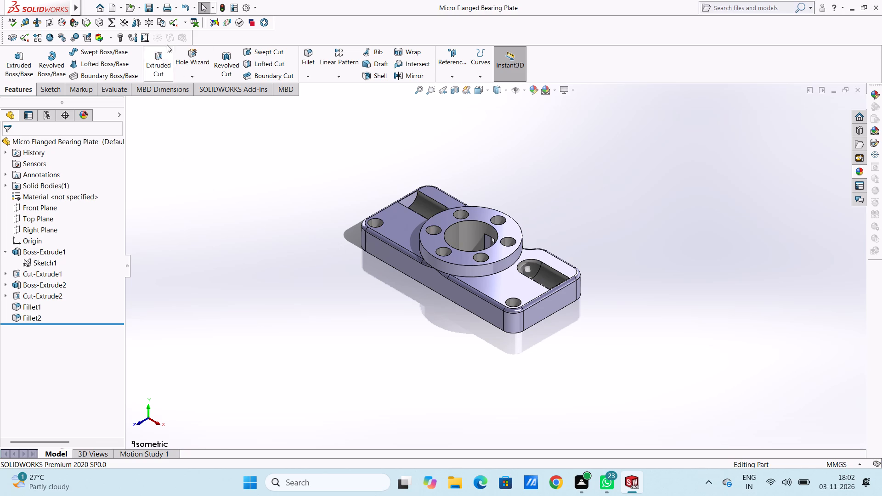
# Save a version of the part in Adobe Portable Document Format (*.pdf) under the name Micro Flanged Bearing Plate in Documents.
pyautogui.click(157, 6)
pyautogui.click(172, 30)
pyautogui.click(274, 175)
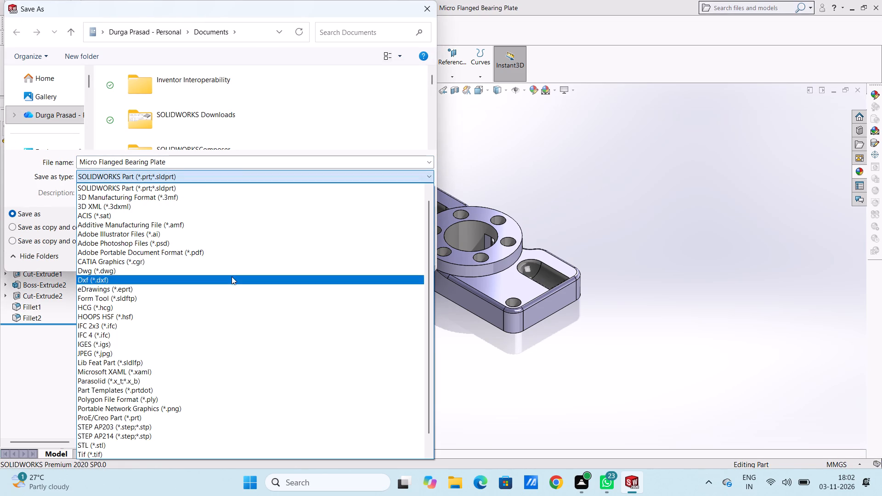
pyautogui.click(234, 254)
pyautogui.click(350, 271)
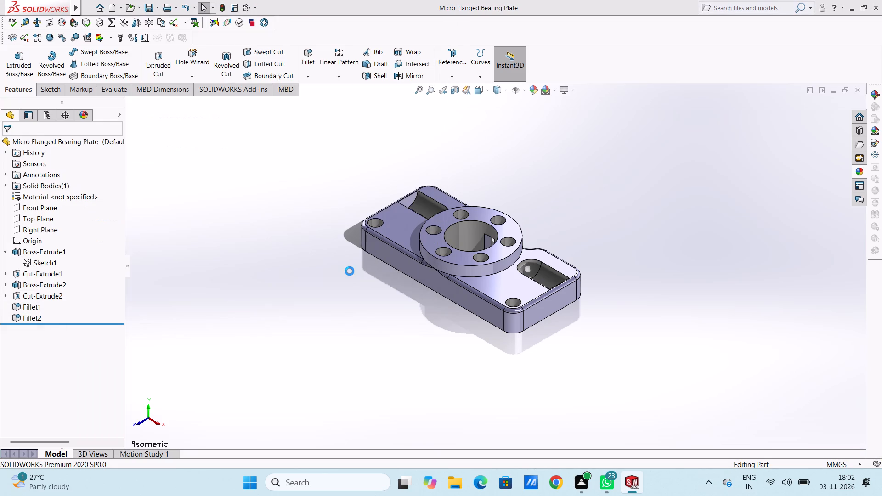